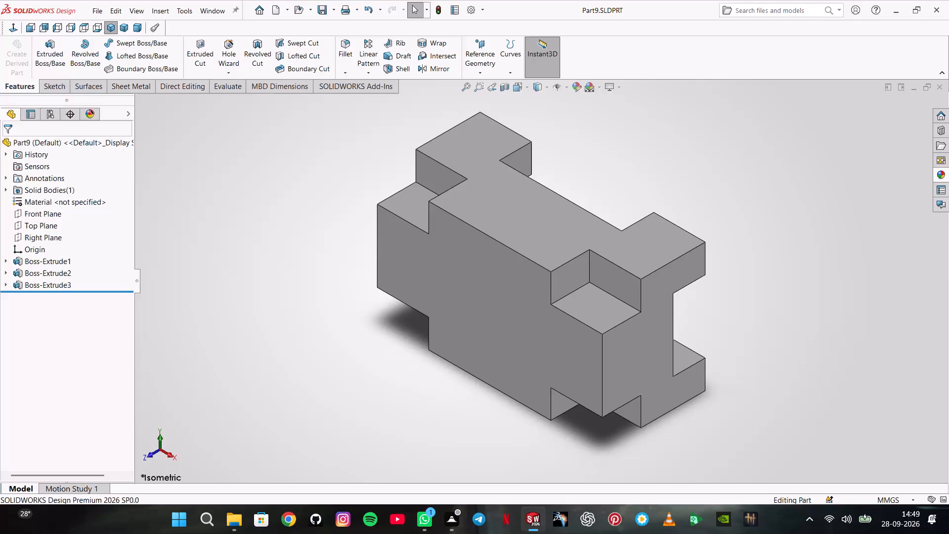
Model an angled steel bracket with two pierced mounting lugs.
Create a new part document and set its unit system to MMGS.
{"action": "left_click", "coordinate": [96, 15]}
{"action": "left_click", "coordinate": [96, 30]}
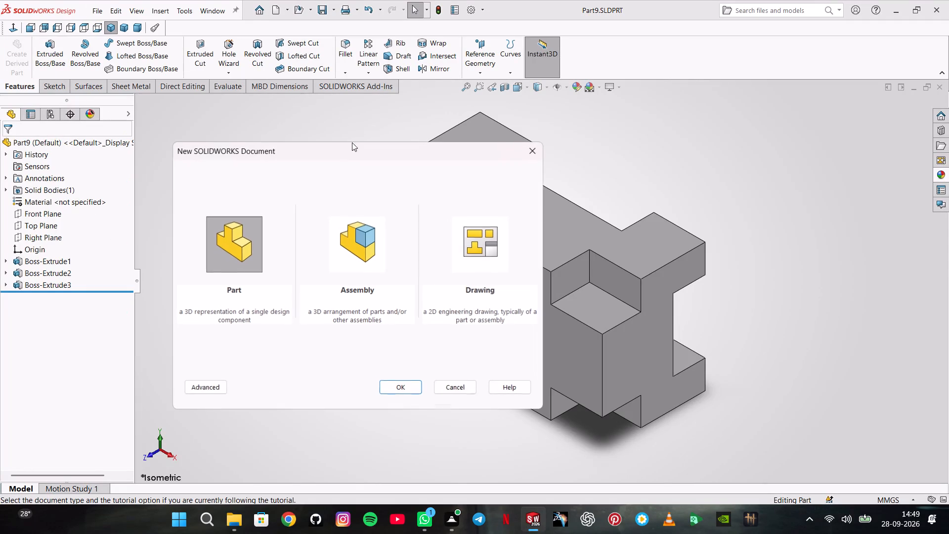
{"action": "left_click", "coordinate": [411, 383]}
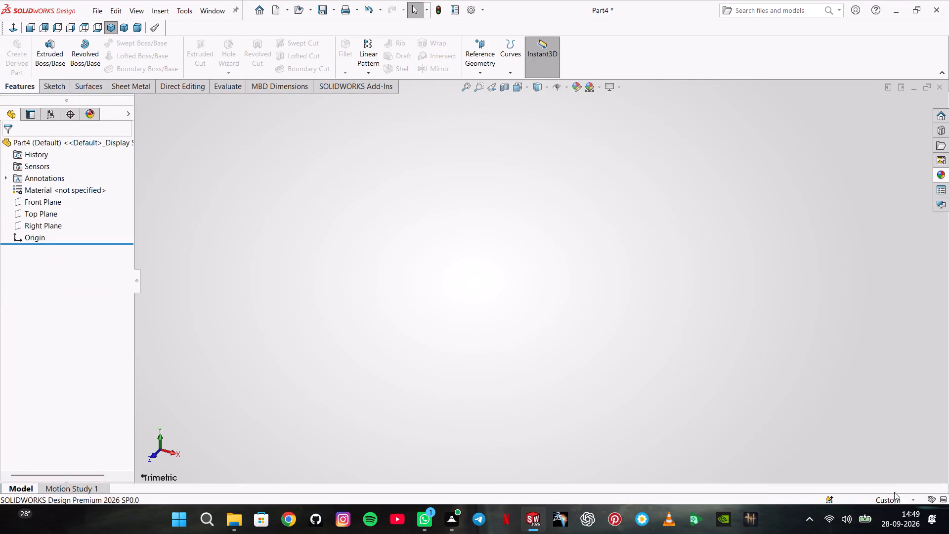
{"action": "left_click", "coordinate": [894, 499]}
{"action": "left_click", "coordinate": [861, 441]}
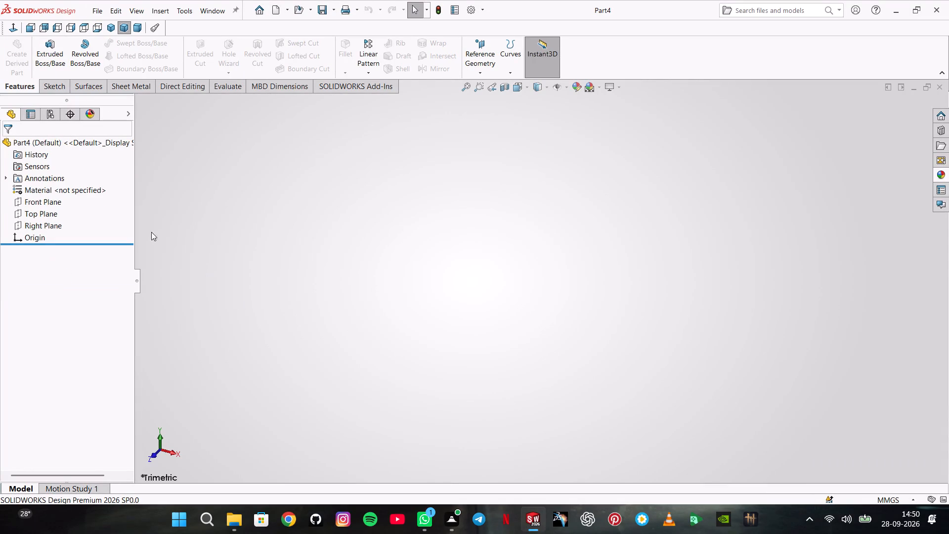
Start a sketch on the Top Plane and draw two separate slanted lines, one on each side of the origin, diverging downward.
{"action": "left_click", "coordinate": [56, 209]}
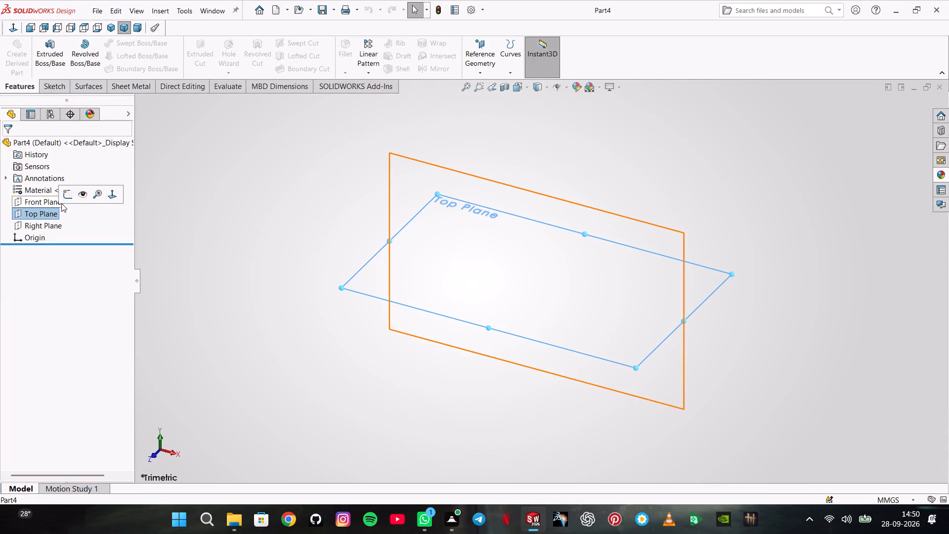
{"action": "left_click", "coordinate": [64, 200]}
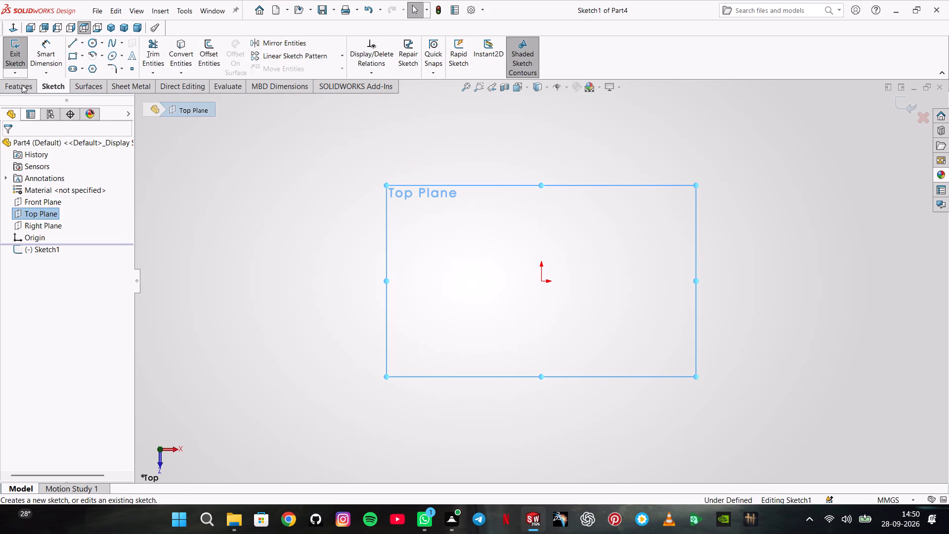
{"action": "left_click", "coordinate": [75, 38]}
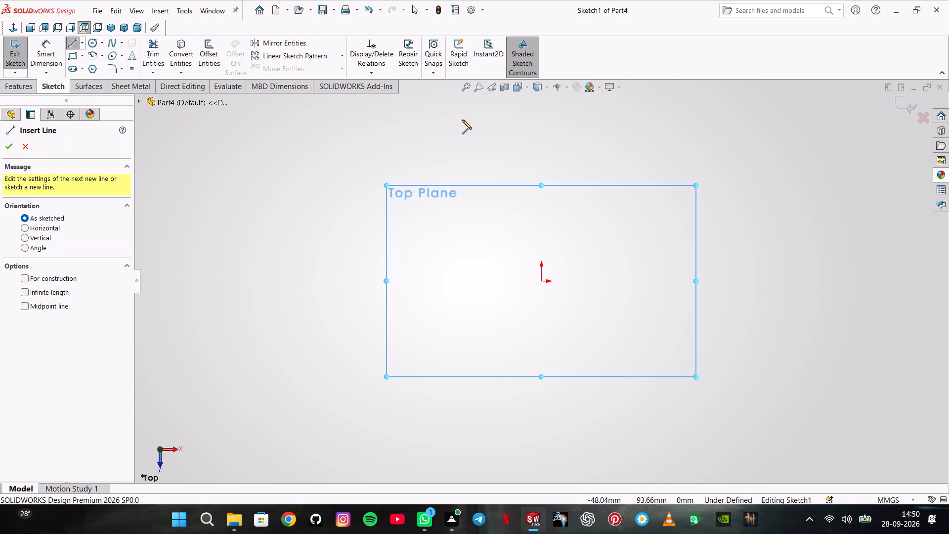
{"action": "left_click", "coordinate": [500, 119]}
{"action": "left_click", "coordinate": [438, 353]}
{"action": "double_click", "coordinate": [541, 136]}
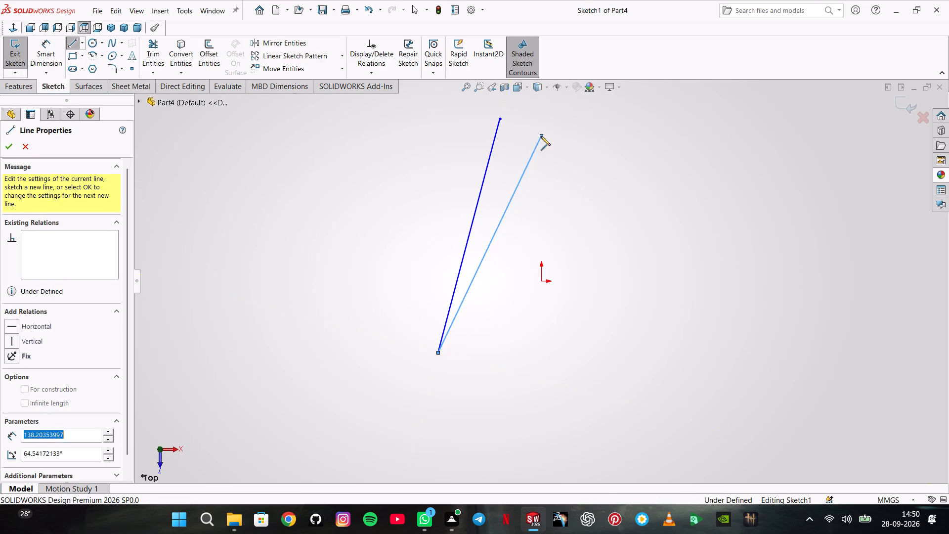
{"action": "left_click", "coordinate": [575, 120]}
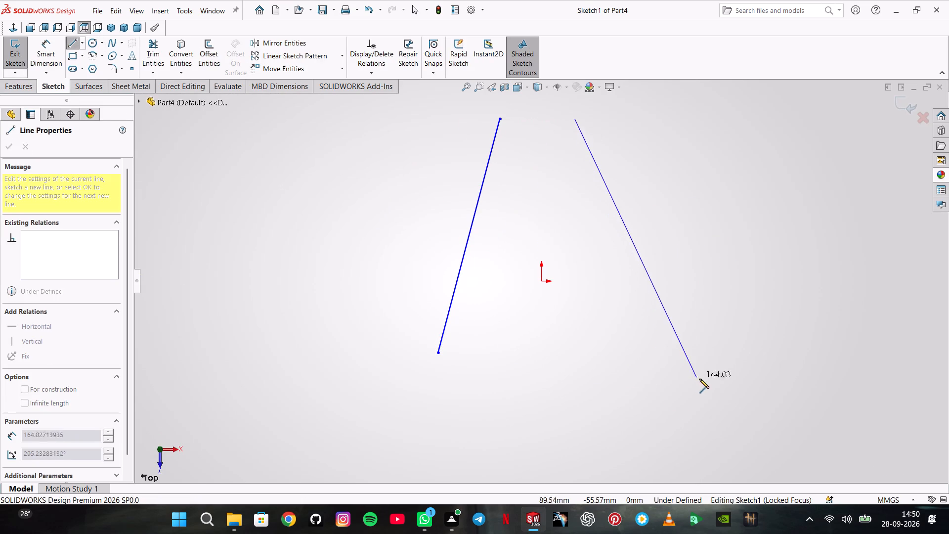
{"action": "left_click", "coordinate": [676, 369]}
{"action": "double_click", "coordinate": [705, 323]}
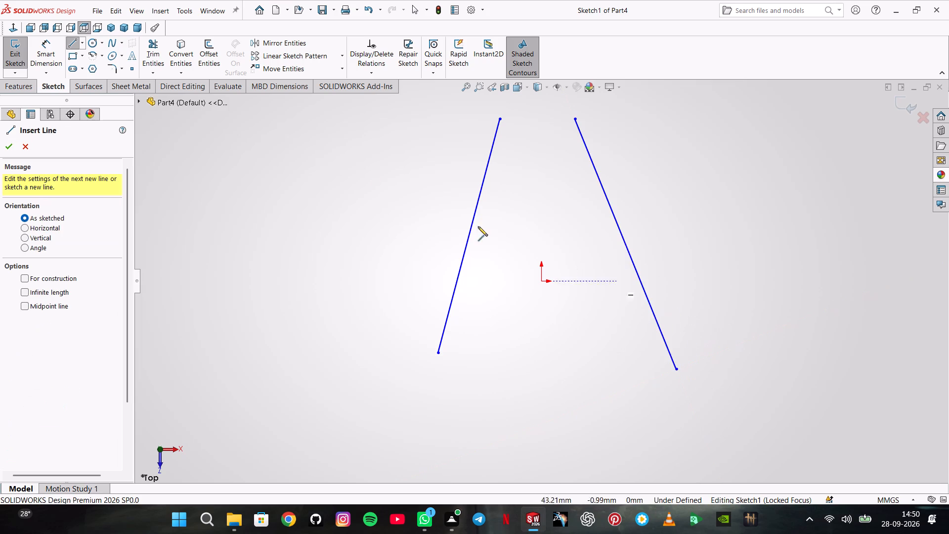
Sketch a circle directly above the origin between the two lines and dimension its diameter as 20*2 (40 mm).
{"action": "left_click", "coordinate": [86, 42]}
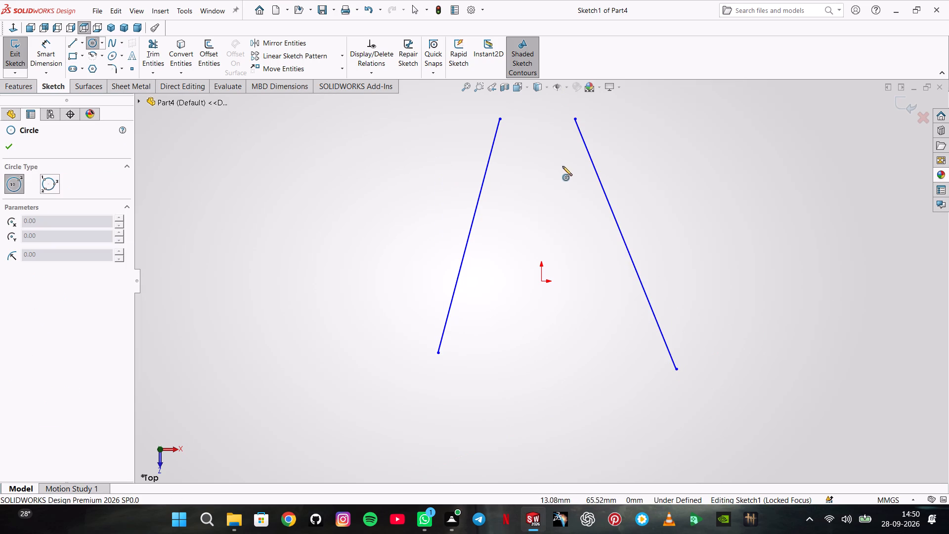
{"action": "left_click", "coordinate": [541, 161]}
{"action": "left_click", "coordinate": [515, 202]}
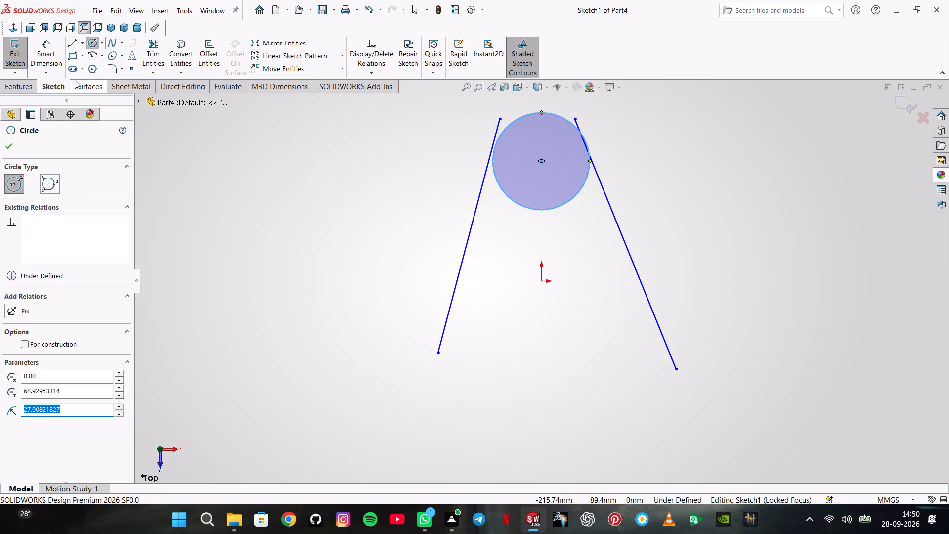
{"action": "left_click", "coordinate": [41, 50]}
{"action": "left_click", "coordinate": [501, 191]}
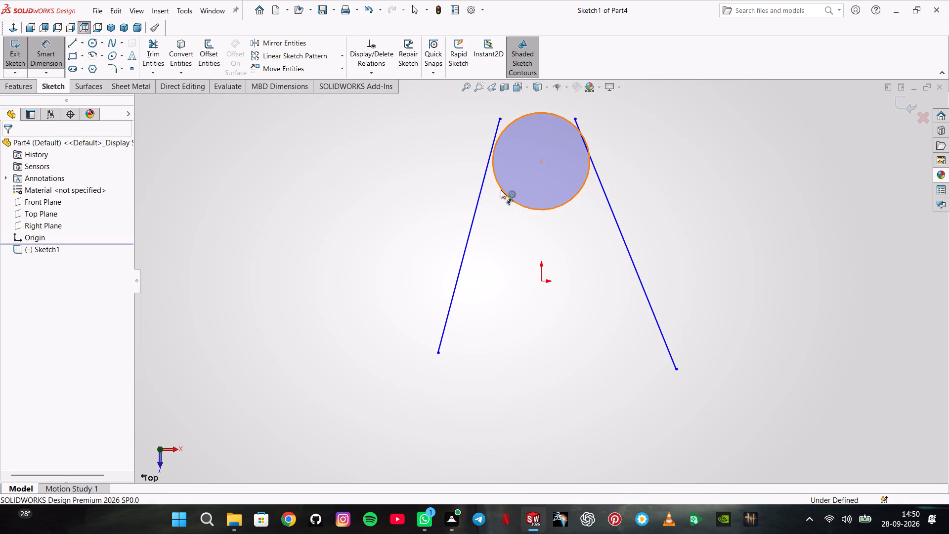
{"action": "left_click", "coordinate": [448, 185]}
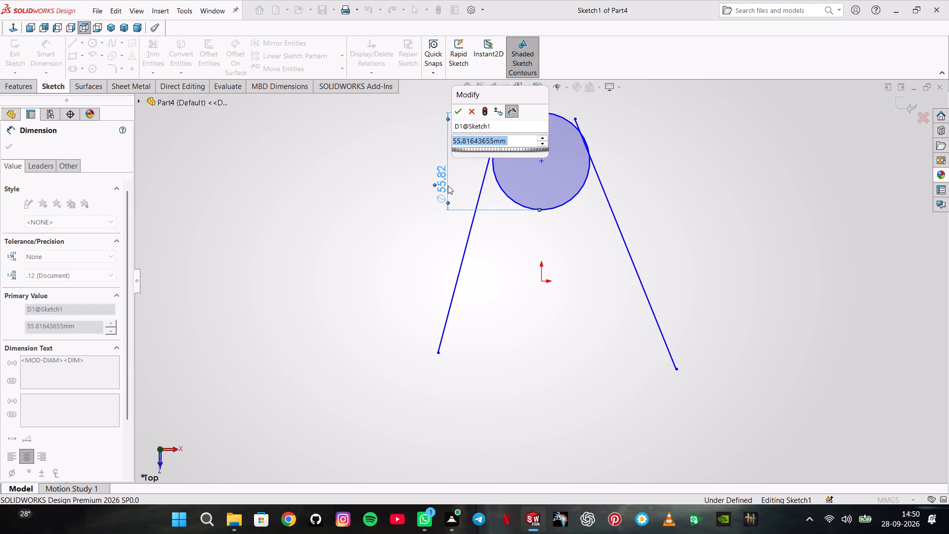
{"action": "type", "text": "2092"}
{"action": "key", "text": "BackSpace"}
{"action": "key", "text": "BackSpace"}
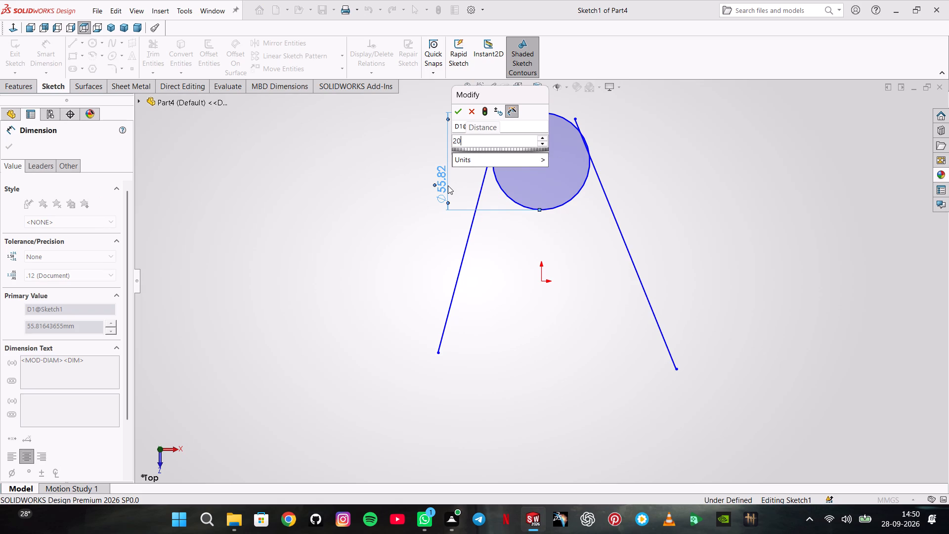
{"action": "type", "text": "*2"}
{"action": "key", "text": "Return"}
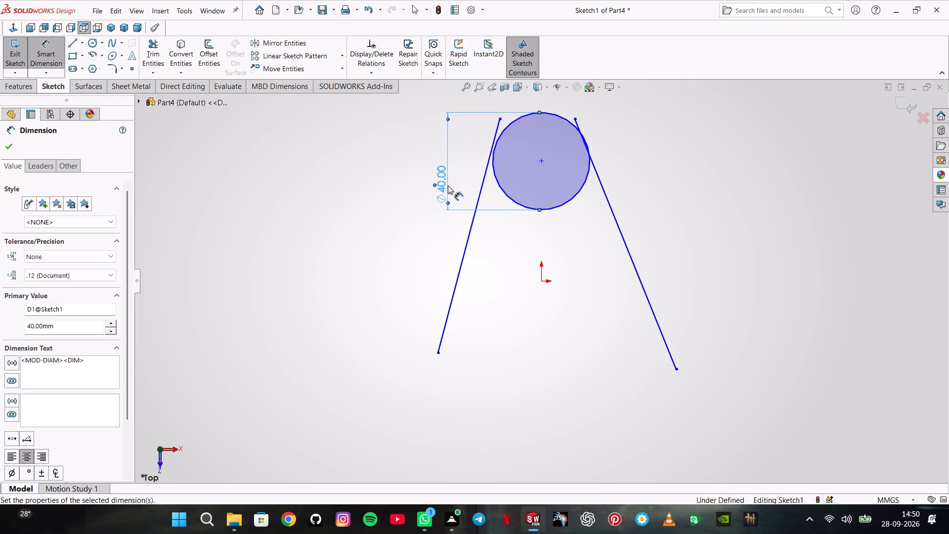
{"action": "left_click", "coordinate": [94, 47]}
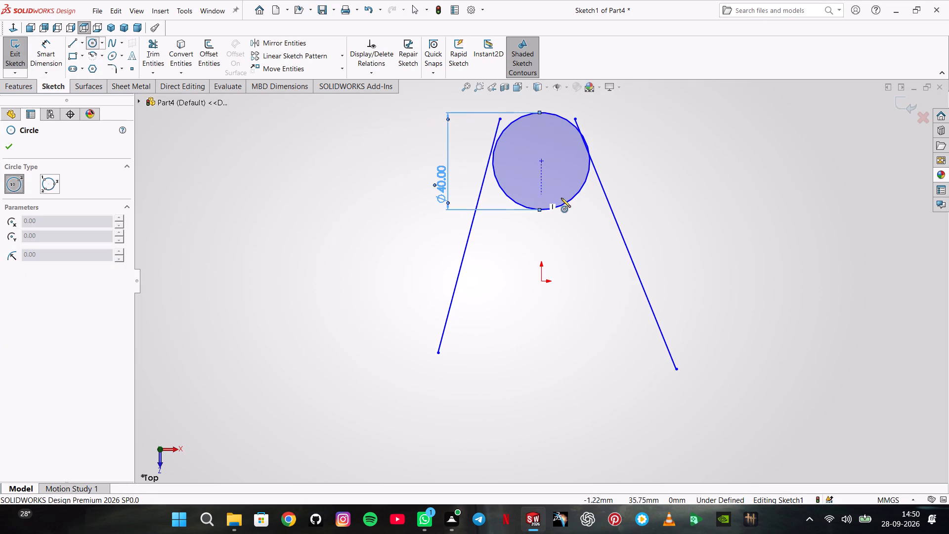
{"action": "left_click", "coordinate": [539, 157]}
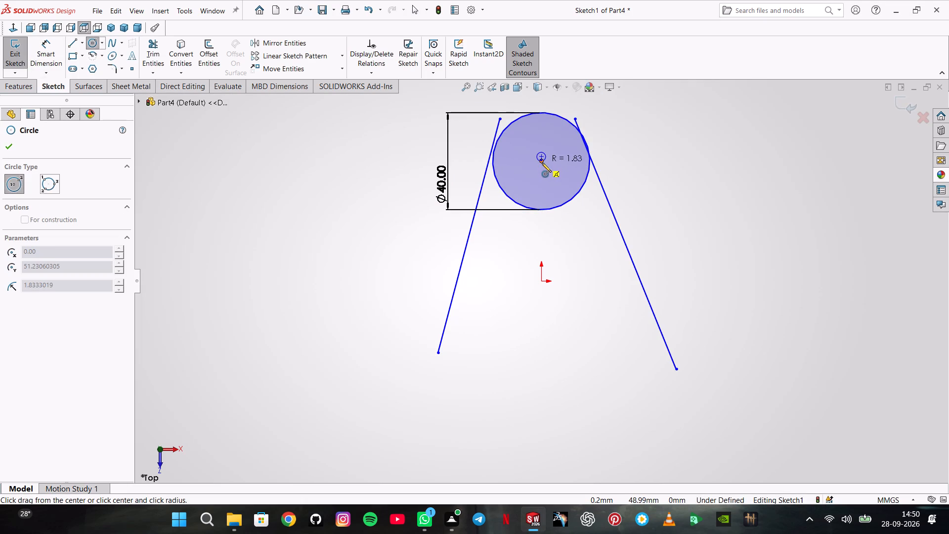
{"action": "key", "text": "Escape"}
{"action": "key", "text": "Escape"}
Set the circle's diameter to 50 mm.
{"action": "double_click", "coordinate": [445, 181]}
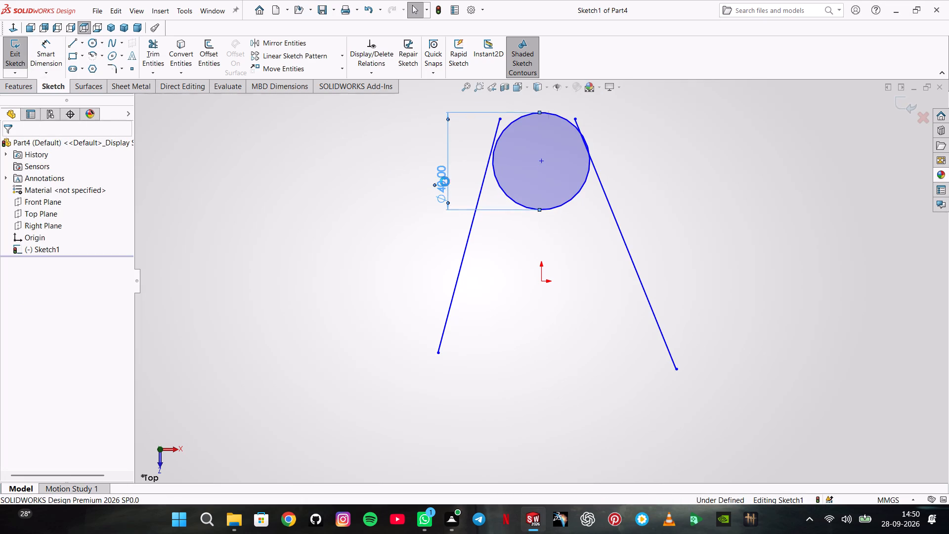
{"action": "type", "text": "50"}
{"action": "key", "text": "Return"}
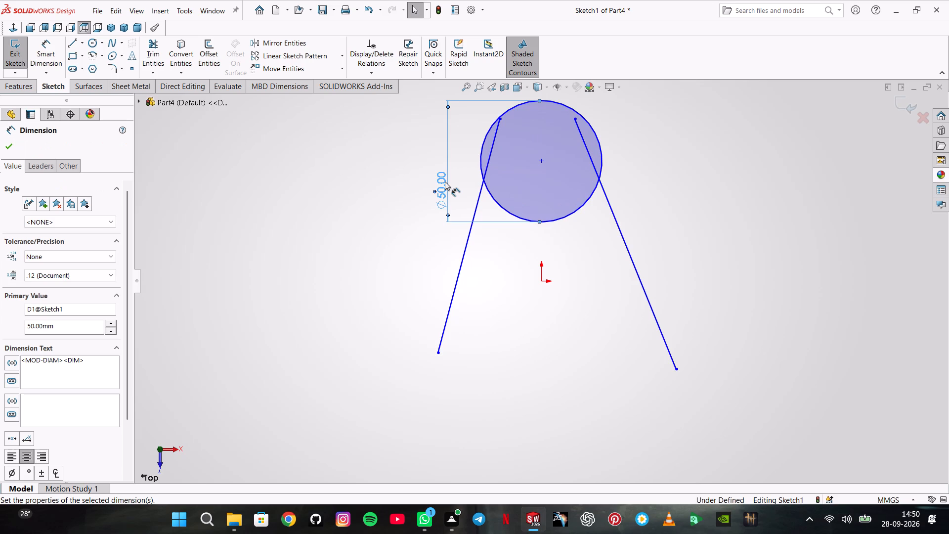
{"action": "scroll", "coordinate": [582, 138], "scroll_direction": "up", "scroll_amount": 2}
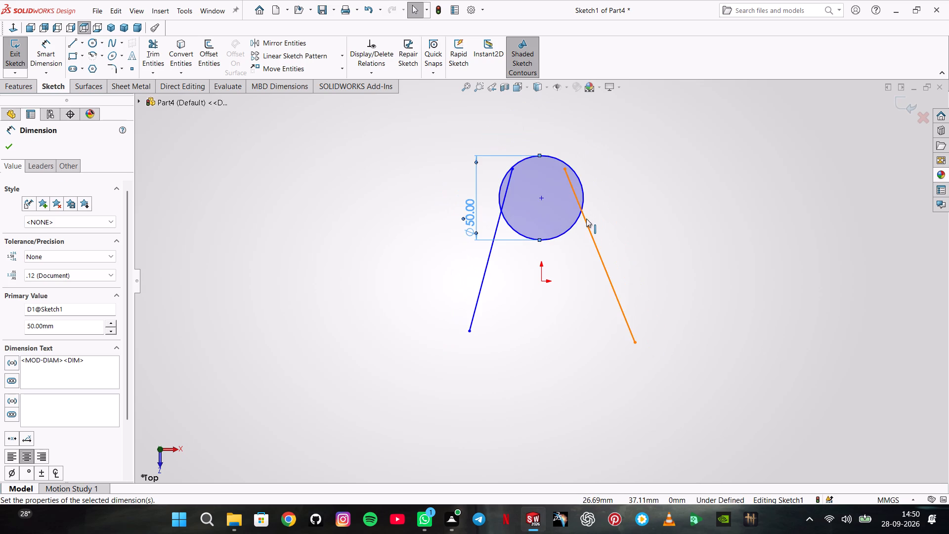
{"action": "key", "text": "Escape"}
{"action": "key", "text": "Escape"}
Move both slanted lines outward so they stand clear of the circle on either side.
{"action": "left_click_drag", "start_coordinate": [585, 220], "coordinate": [632, 219]}
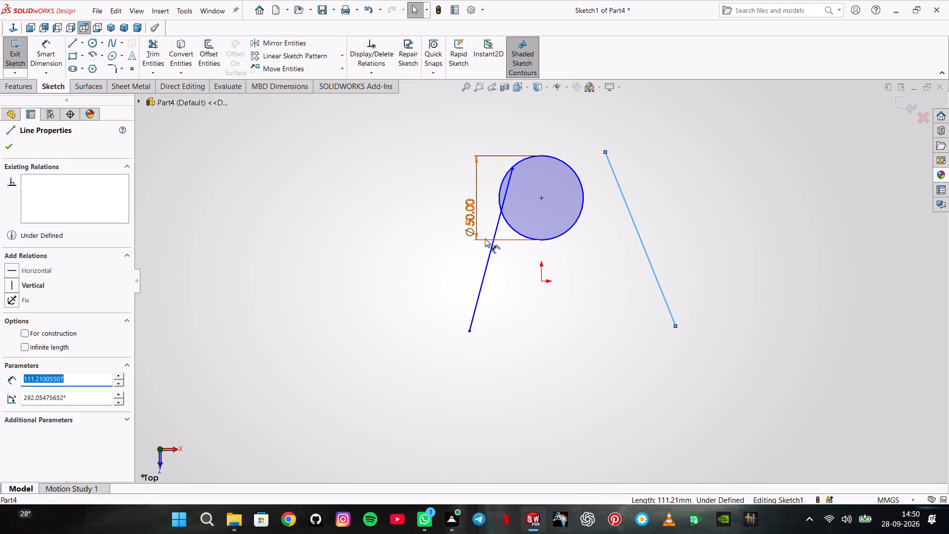
{"action": "left_click_drag", "start_coordinate": [495, 231], "coordinate": [467, 231]}
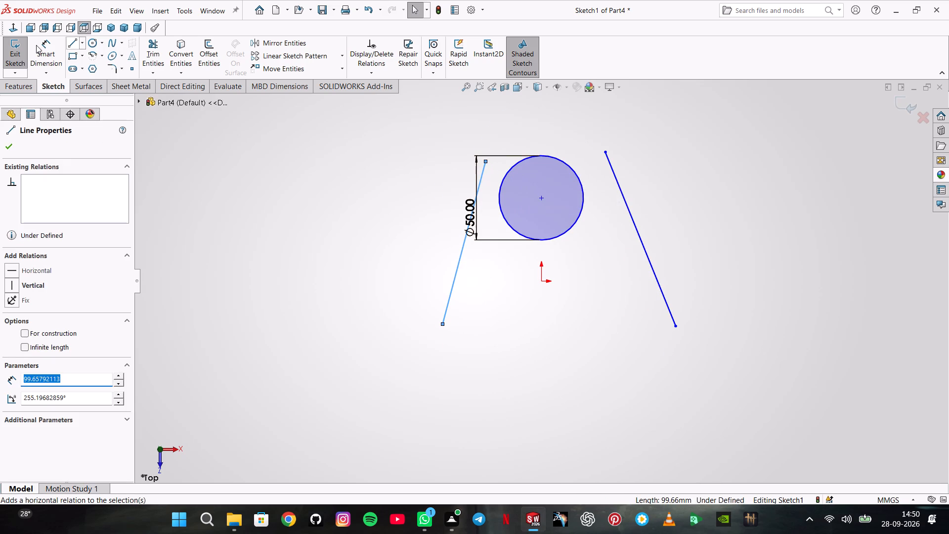
Sketch a concentric circle inside the 50 mm circle and dimension its diameter as 40 mm.
{"action": "left_click", "coordinate": [89, 40]}
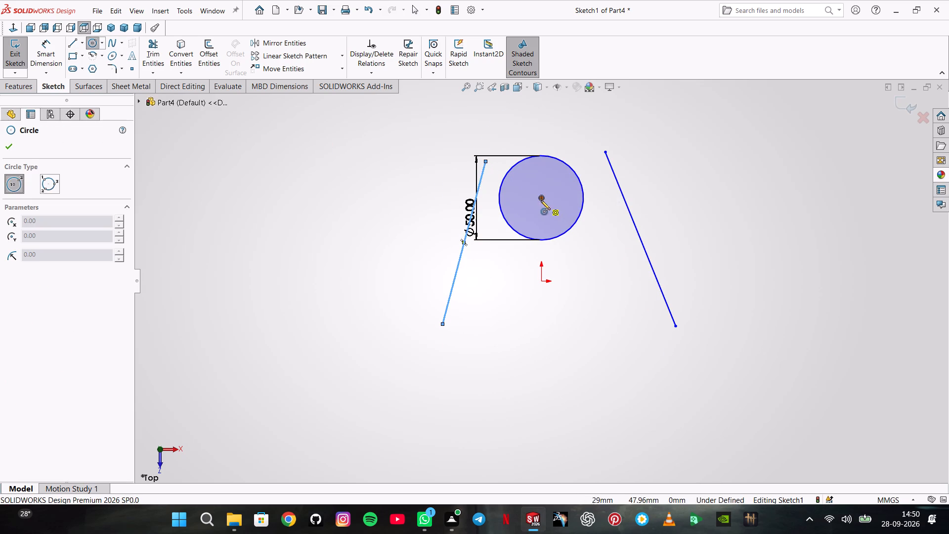
{"action": "left_click", "coordinate": [541, 200]}
{"action": "left_click", "coordinate": [547, 222]}
{"action": "left_click", "coordinate": [30, 38]}
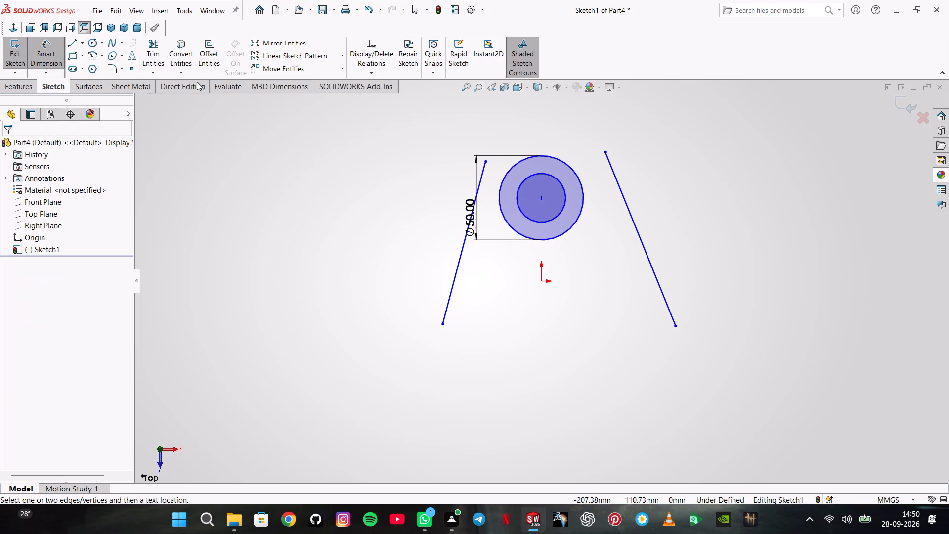
{"action": "left_click", "coordinate": [518, 197]}
{"action": "left_click", "coordinate": [442, 198]}
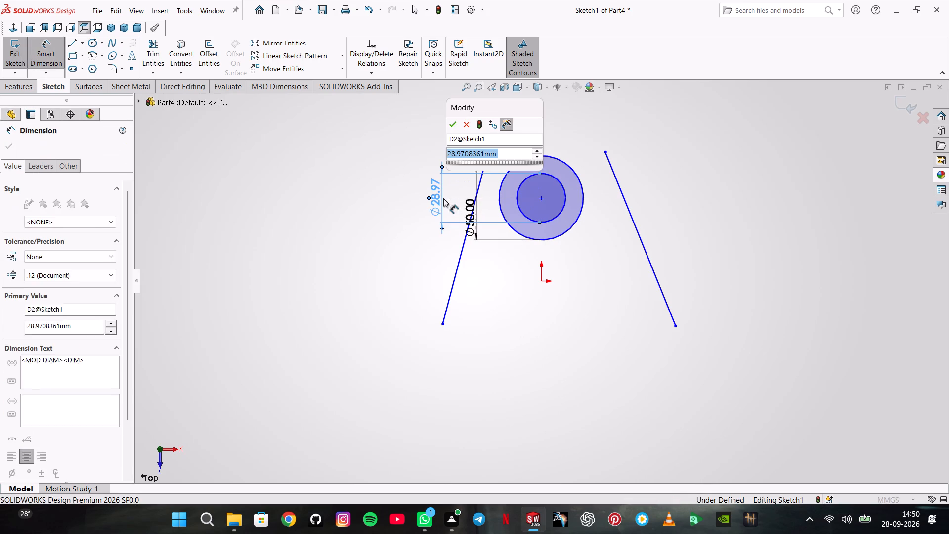
{"action": "type", "text": "40"}
{"action": "key", "text": "Return"}
Reposition the inner circle's diameter dimension between the 50 mm dimension and the circles.
{"action": "scroll", "coordinate": [506, 195], "scroll_direction": "down", "scroll_amount": 3}
{"action": "scroll", "coordinate": [506, 195], "scroll_direction": "up", "scroll_amount": 3}
{"action": "left_click_drag", "start_coordinate": [454, 238], "coordinate": [505, 250]}
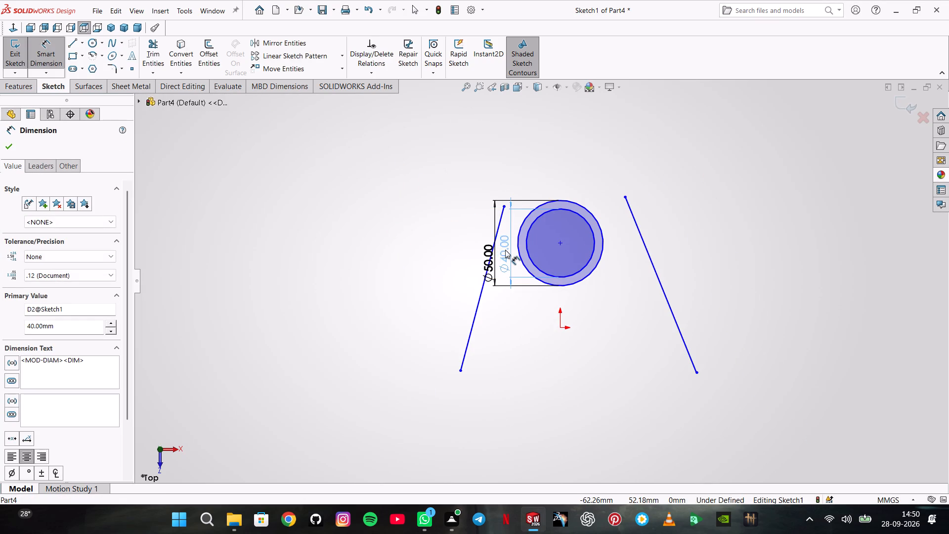
{"action": "left_click_drag", "start_coordinate": [505, 250], "coordinate": [504, 250]}
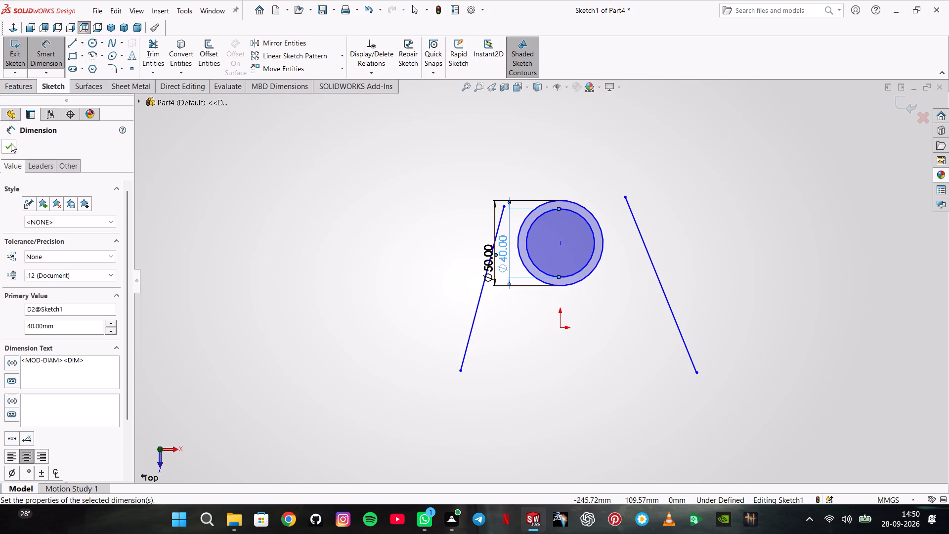
{"action": "left_click", "coordinate": [11, 145]}
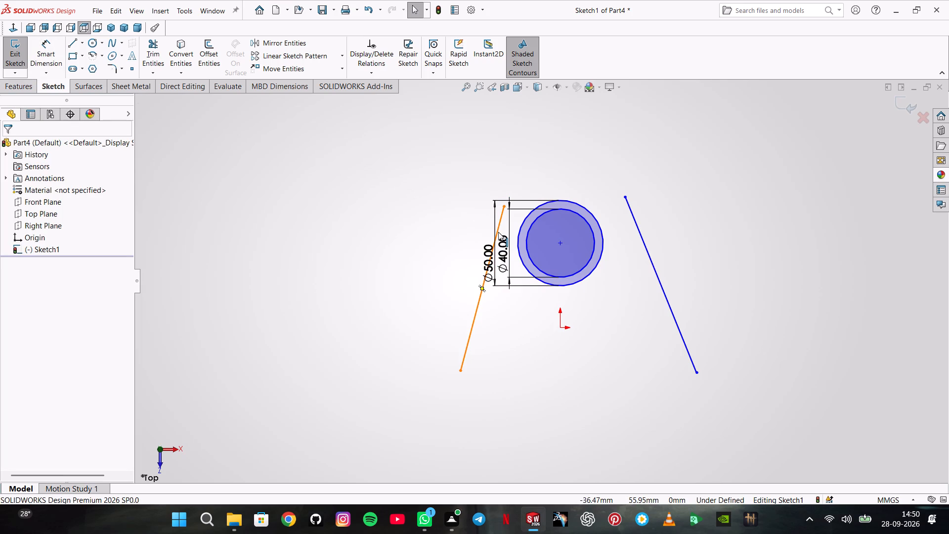
Dimension the angle between the two slanted lines as 35°.
{"action": "left_click", "coordinate": [54, 68]}
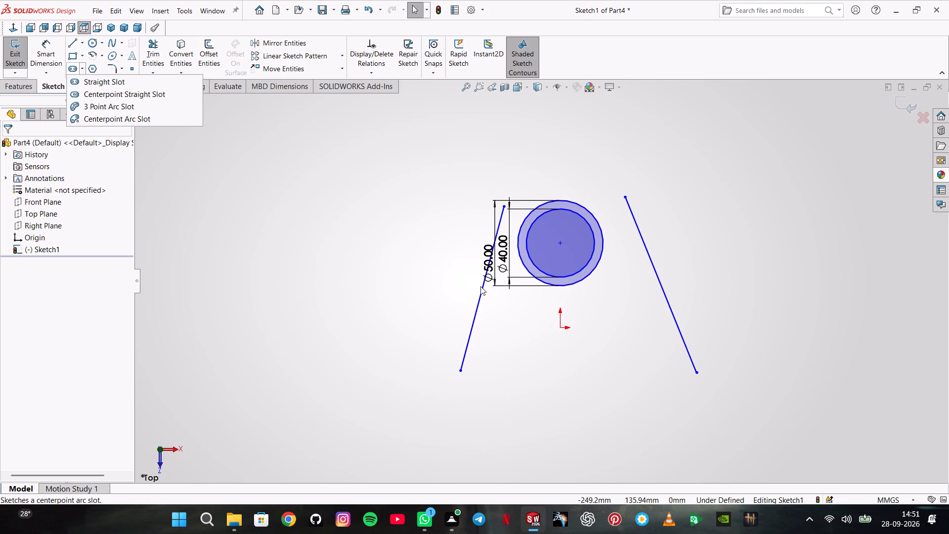
{"action": "left_click", "coordinate": [47, 55]}
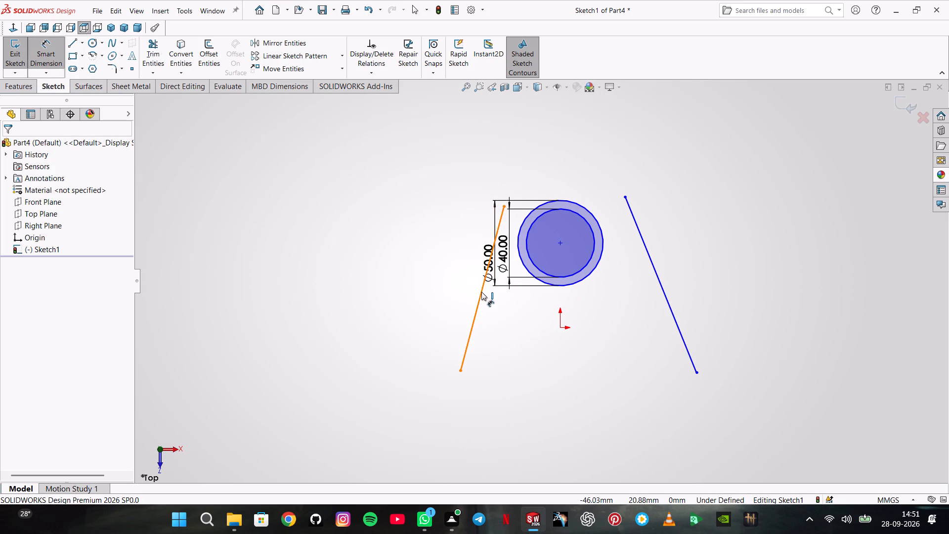
{"action": "left_click", "coordinate": [480, 292]}
{"action": "left_click", "coordinate": [663, 296]}
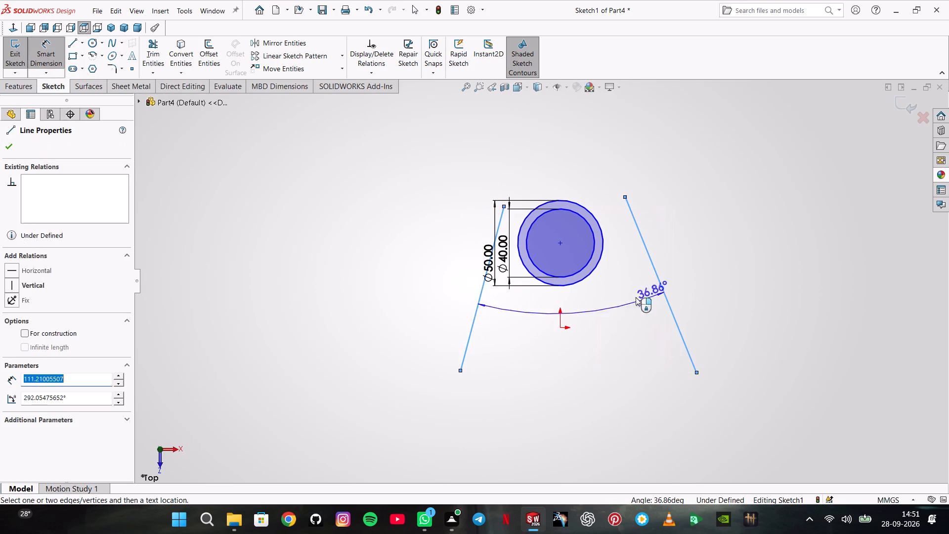
{"action": "left_click", "coordinate": [605, 335]}
{"action": "type", "text": "35"}
{"action": "key", "text": "Return"}
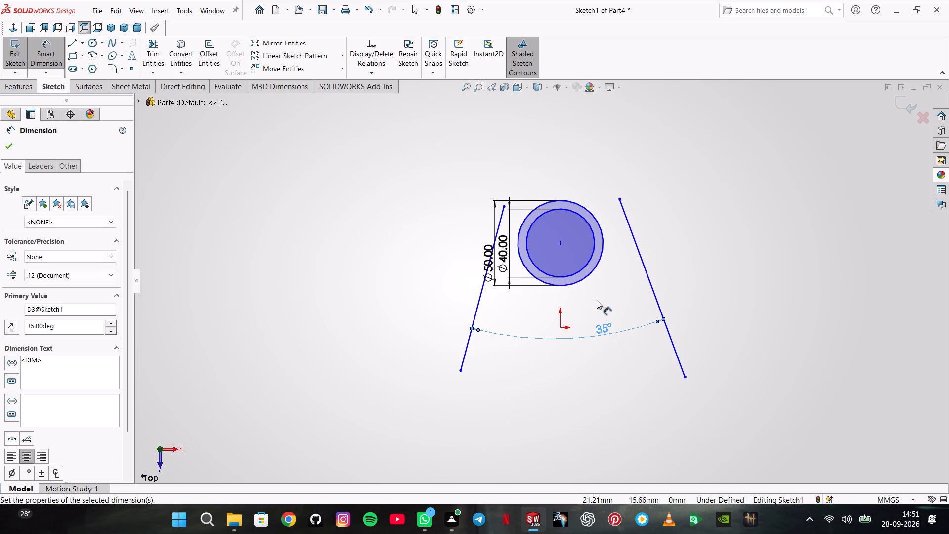
{"action": "key", "text": "Escape"}
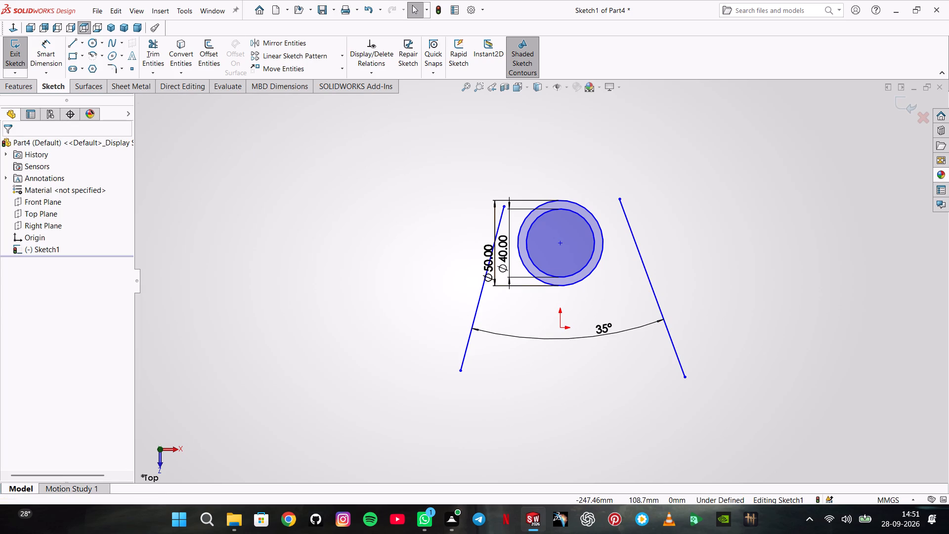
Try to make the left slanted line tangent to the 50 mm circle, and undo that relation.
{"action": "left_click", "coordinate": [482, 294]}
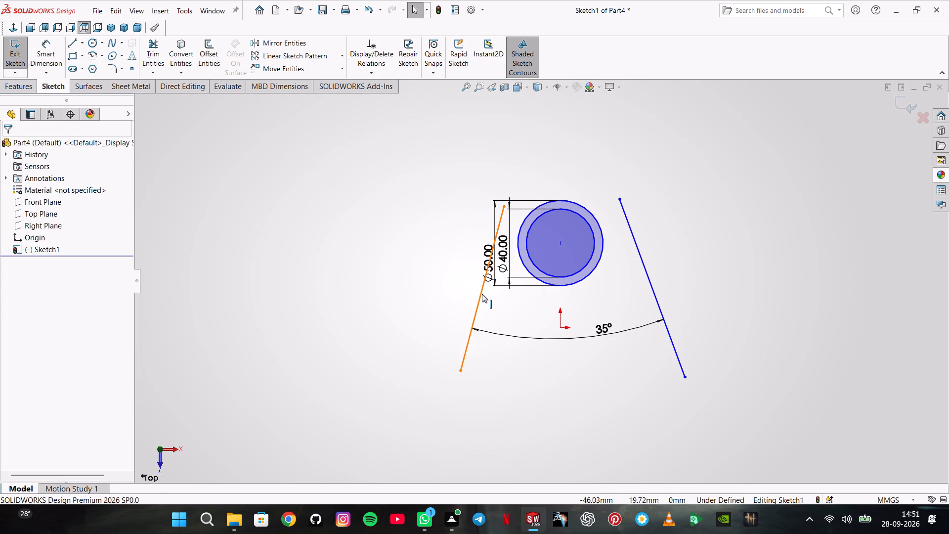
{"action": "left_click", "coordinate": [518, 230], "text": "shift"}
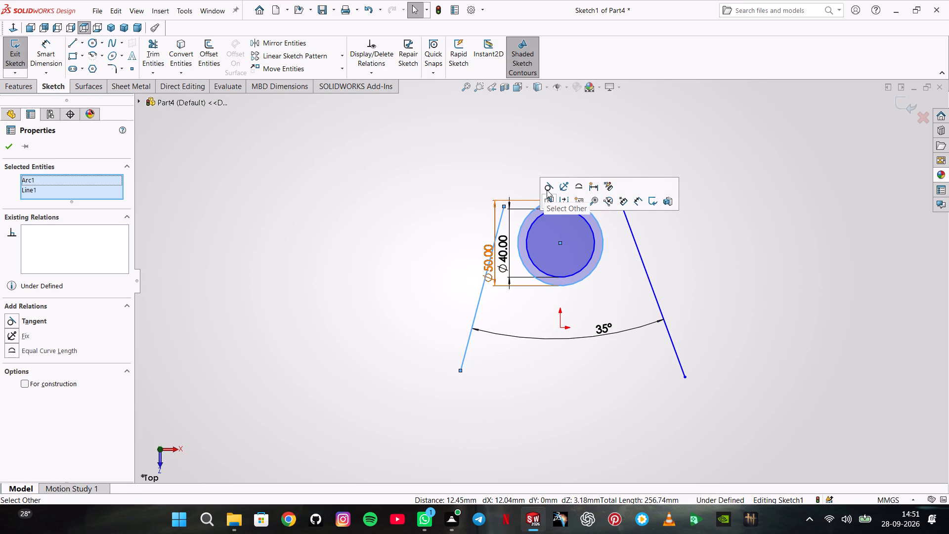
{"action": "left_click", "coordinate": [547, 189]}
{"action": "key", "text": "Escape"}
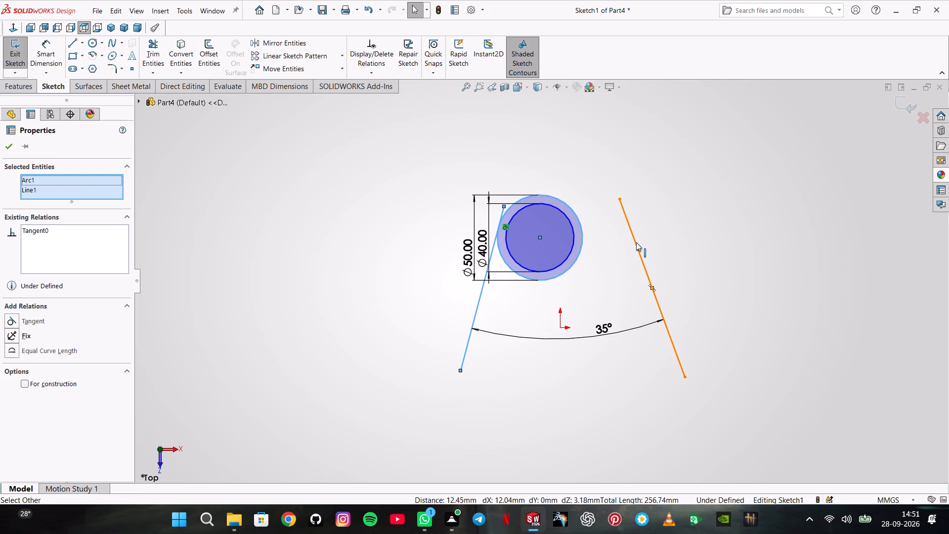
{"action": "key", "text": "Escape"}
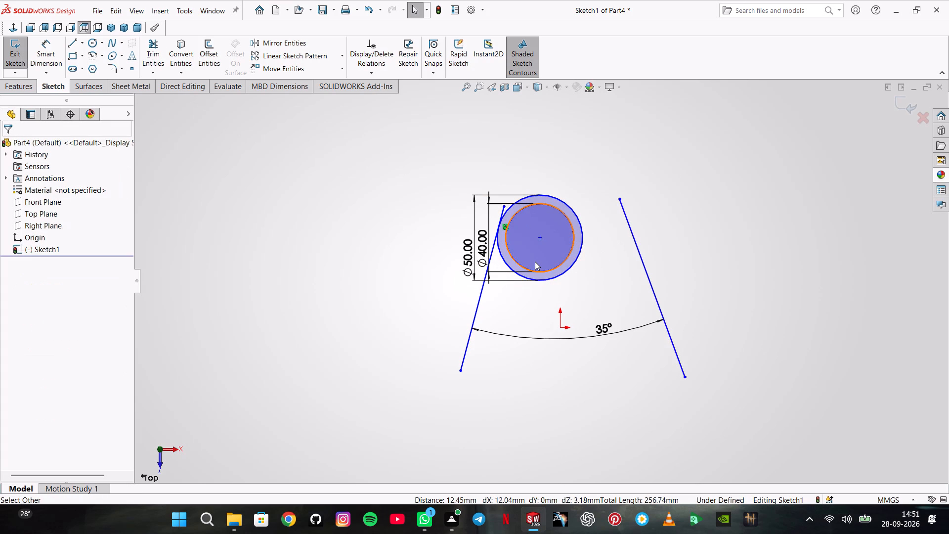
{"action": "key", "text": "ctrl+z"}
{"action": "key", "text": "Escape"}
Add a vertical relation between the circles' centre point and the origin.
{"action": "left_click", "coordinate": [561, 244]}
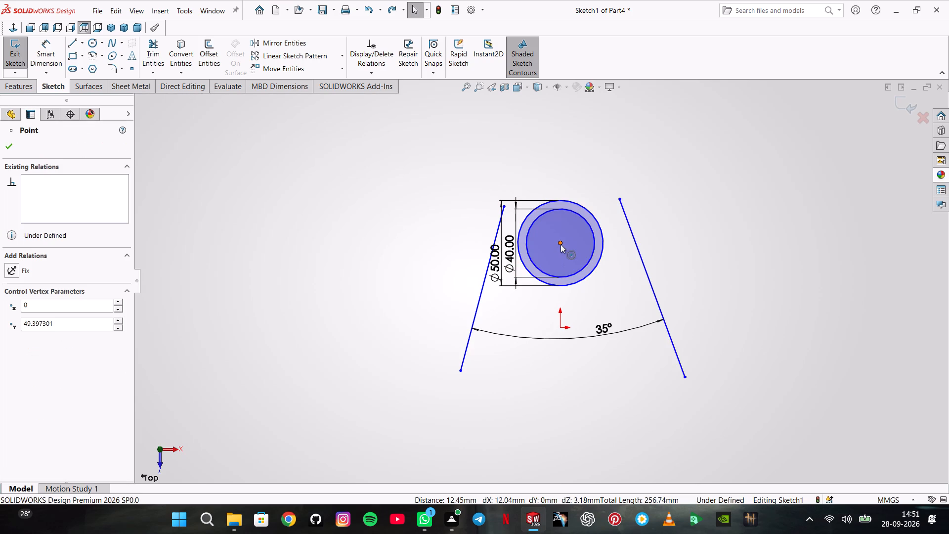
{"action": "left_click", "coordinate": [561, 328], "text": "ctrl"}
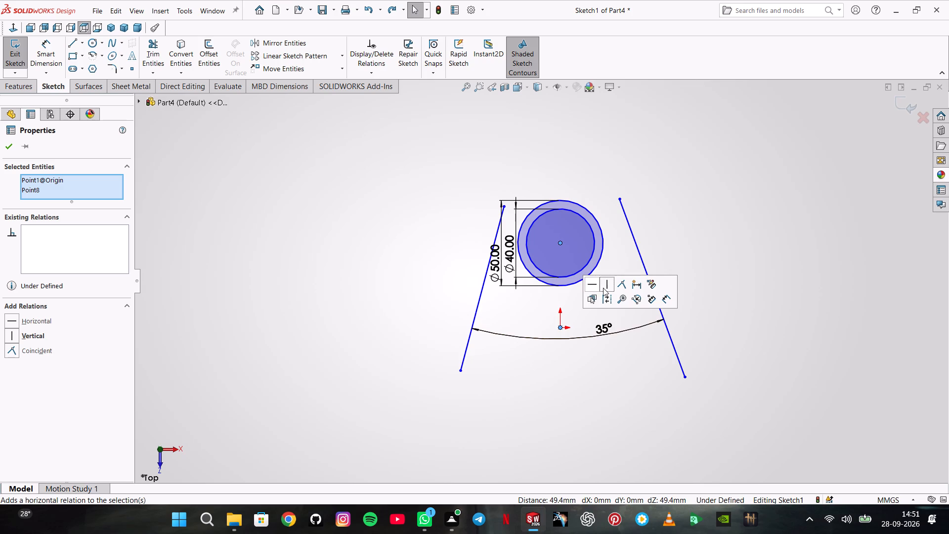
{"action": "left_click", "coordinate": [603, 287]}
{"action": "key", "text": "Escape"}
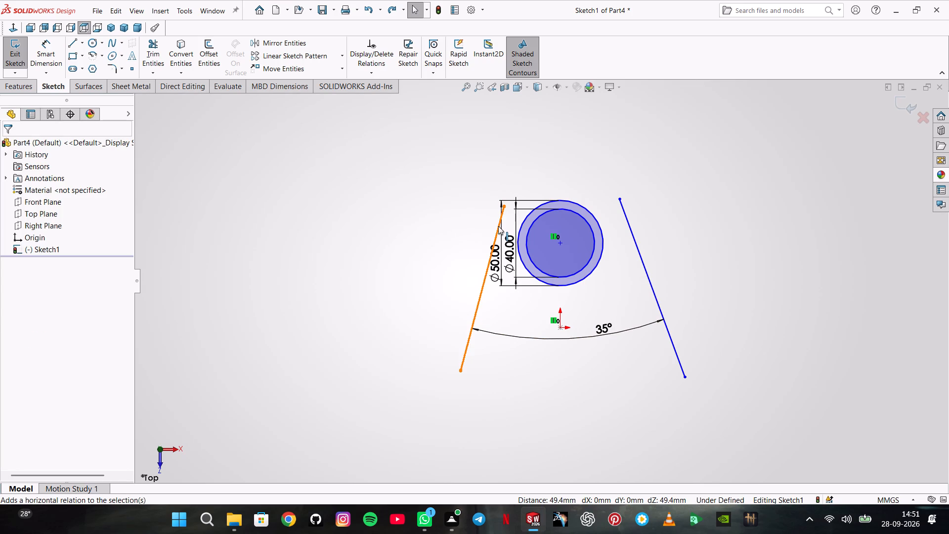
Make both slanted lines tangent to the 50 mm circle, one on each side.
{"action": "left_click", "coordinate": [498, 226], "text": "shift"}
{"action": "left_click", "coordinate": [523, 223], "text": "shift"}
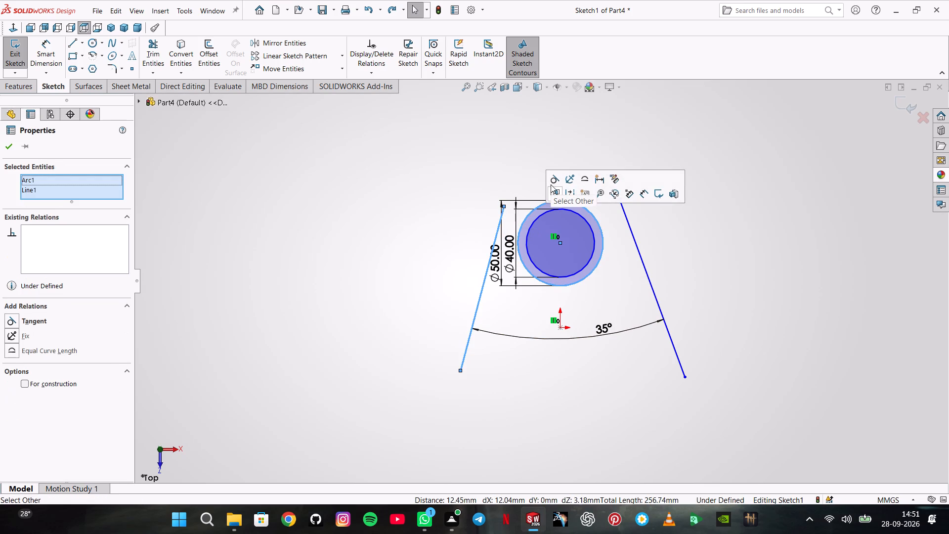
{"action": "left_click", "coordinate": [552, 181]}
{"action": "left_click", "coordinate": [518, 178]}
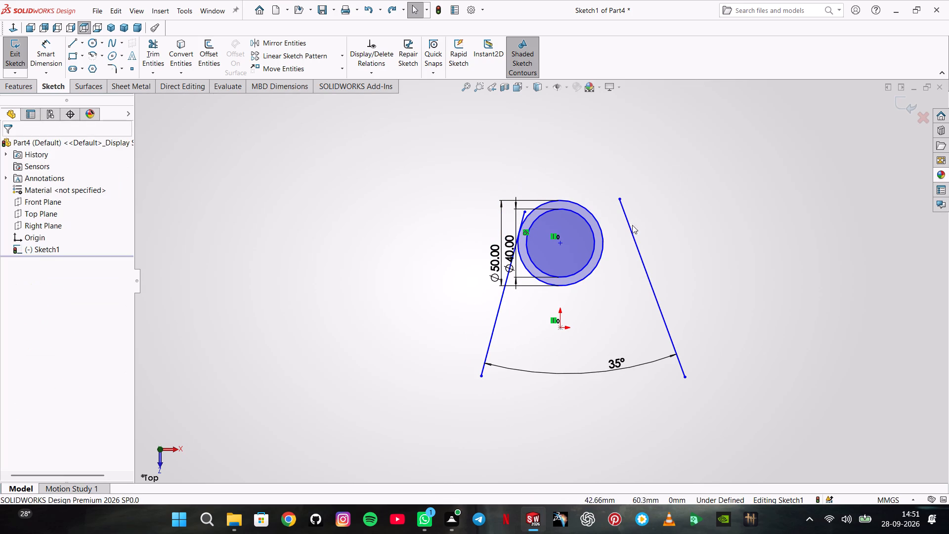
{"action": "left_click", "coordinate": [631, 225]}
{"action": "left_click", "coordinate": [603, 245], "text": "shift"}
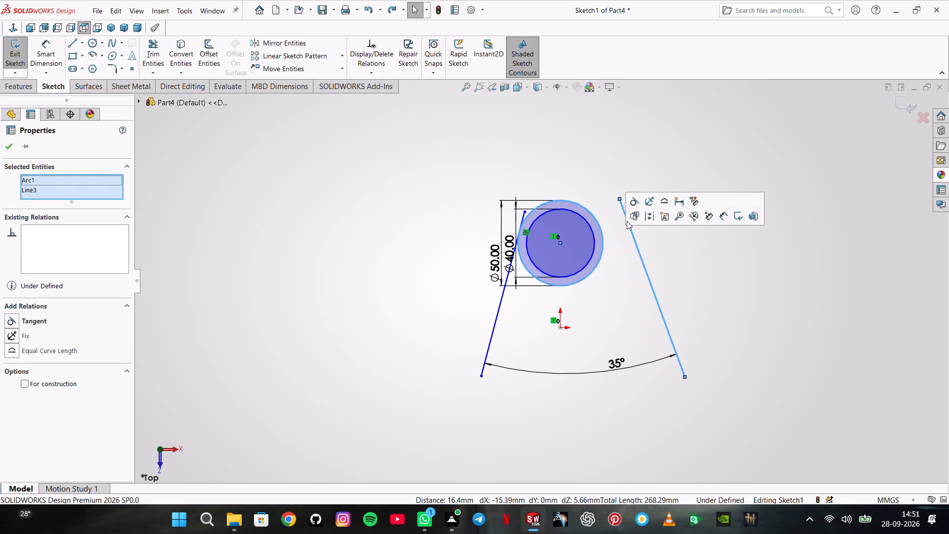
{"action": "left_click", "coordinate": [631, 204]}
{"action": "left_click", "coordinate": [631, 252]}
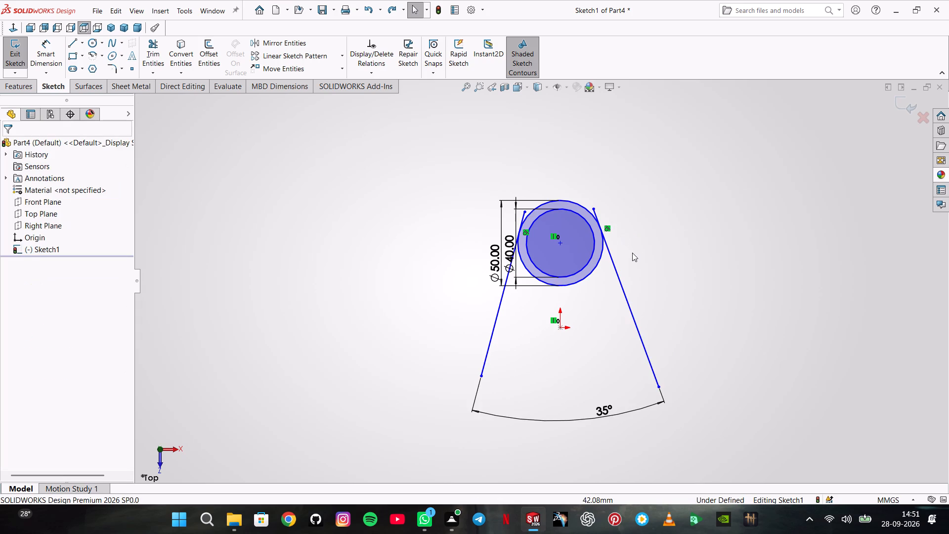
Sketch a V of two connected lines, about 115 mm and 118 mm long, crossing the slanted lines with its vertex below the origin.
{"action": "left_click", "coordinate": [71, 49]}
{"action": "left_click", "coordinate": [407, 310]}
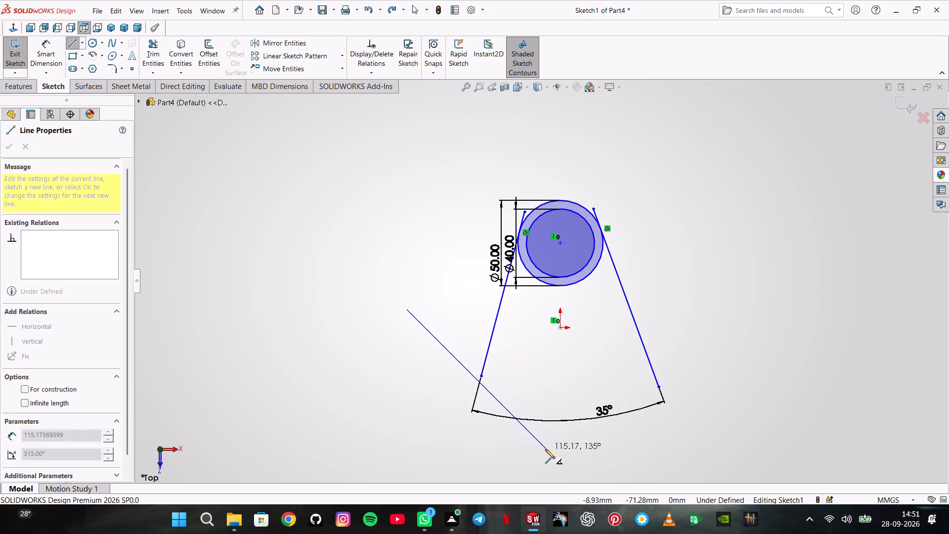
{"action": "left_click", "coordinate": [546, 449]}
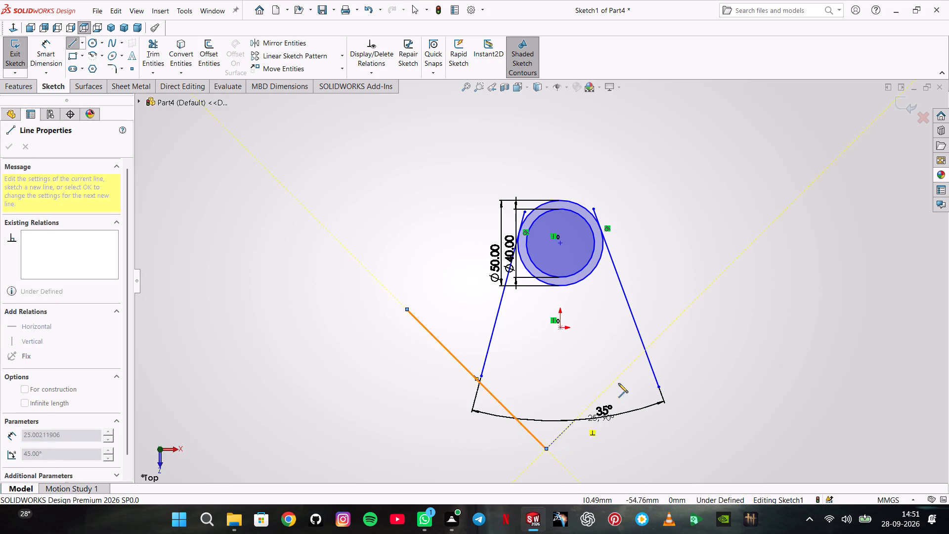
{"action": "left_click", "coordinate": [691, 311]}
{"action": "double_click", "coordinate": [669, 281]}
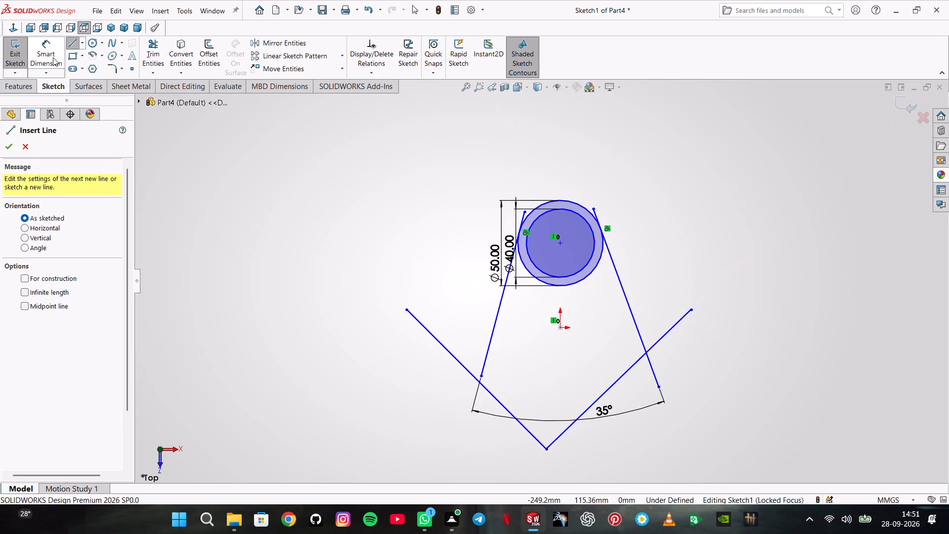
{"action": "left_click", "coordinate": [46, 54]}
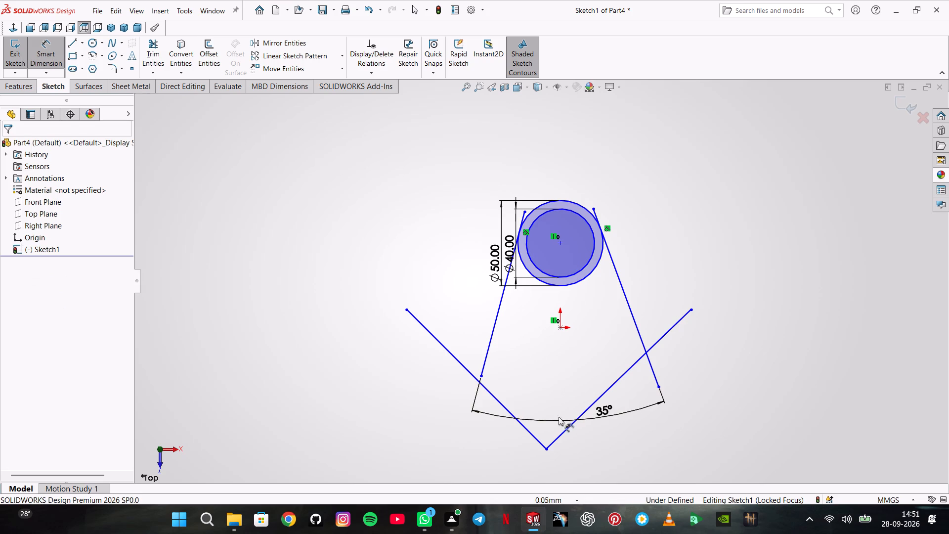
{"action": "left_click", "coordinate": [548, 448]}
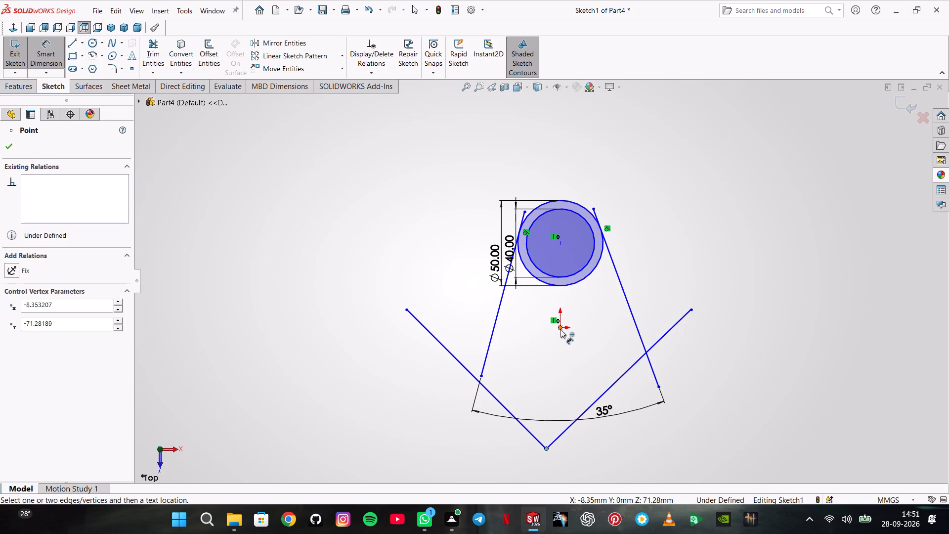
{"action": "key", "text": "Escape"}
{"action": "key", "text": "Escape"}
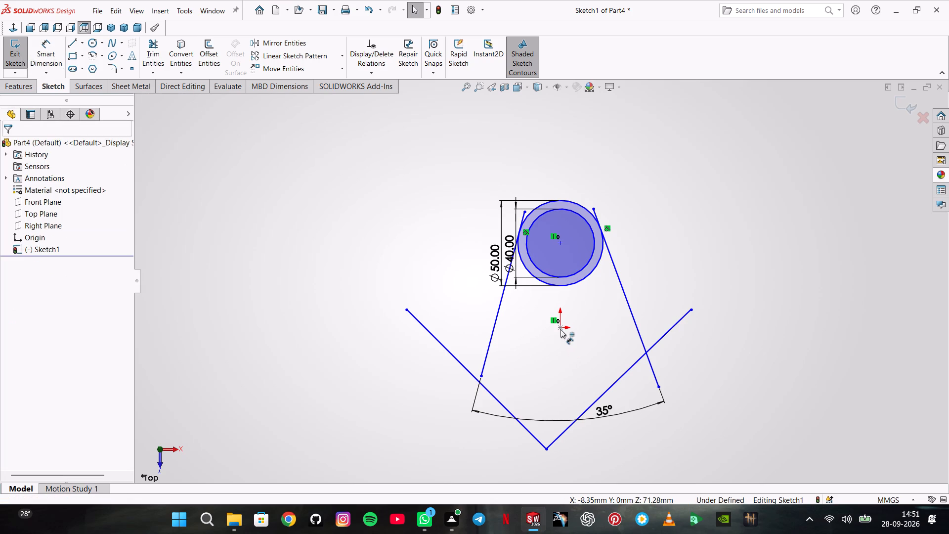
Add a vertical relation between the V's vertex and the origin.
{"action": "left_click", "coordinate": [561, 329], "text": "shift"}
{"action": "left_click", "coordinate": [547, 451], "text": "shift"}
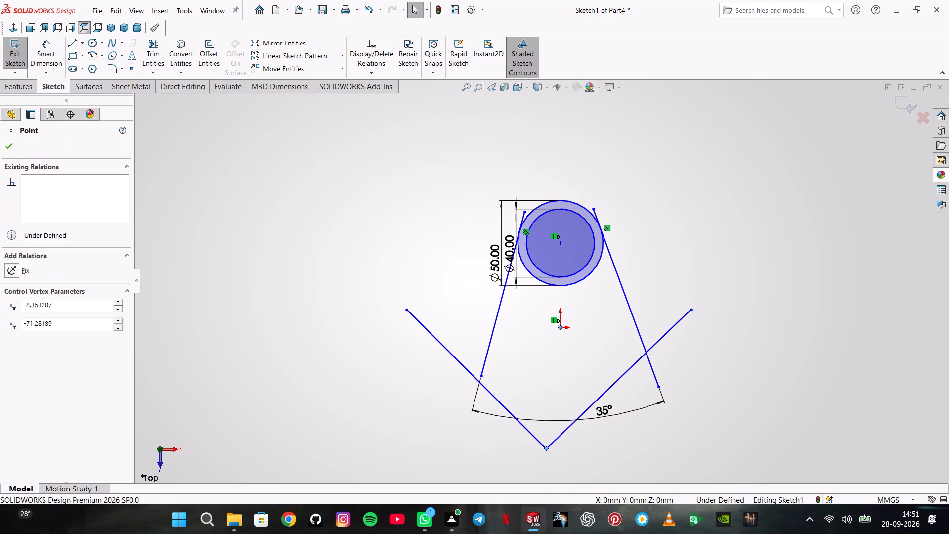
{"action": "left_click", "coordinate": [590, 409]}
{"action": "left_click", "coordinate": [449, 292]}
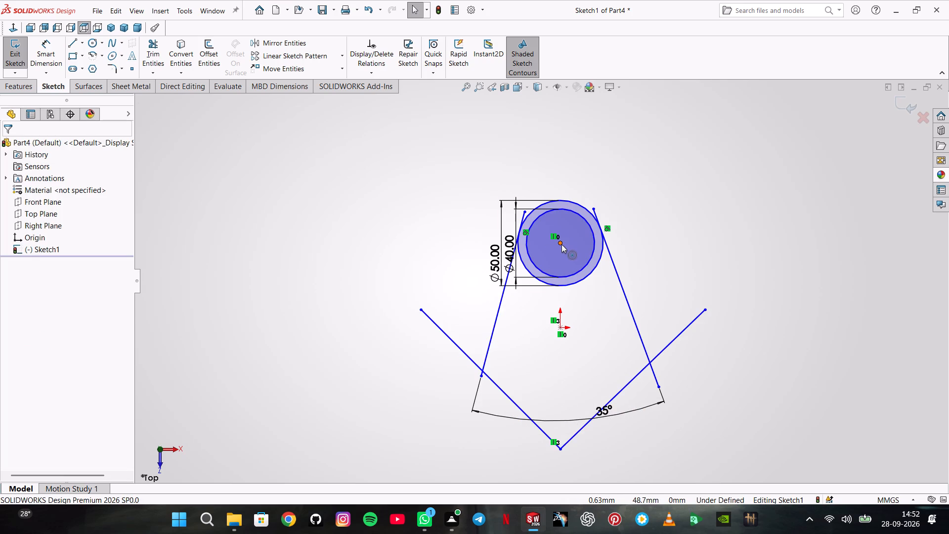
Dimension the vertical distance from the circles' centre to the V's vertex as 45 mm.
{"action": "left_click", "coordinate": [34, 54]}
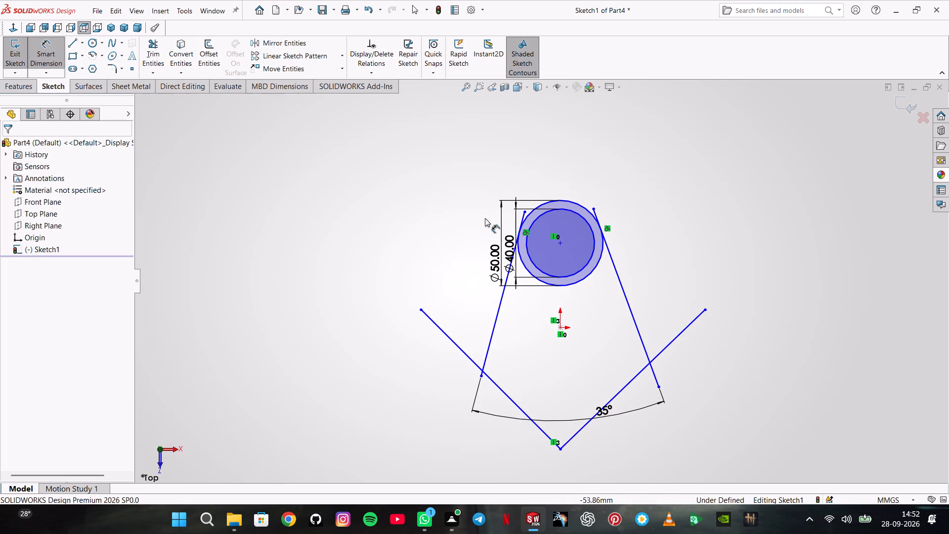
{"action": "left_click", "coordinate": [561, 244]}
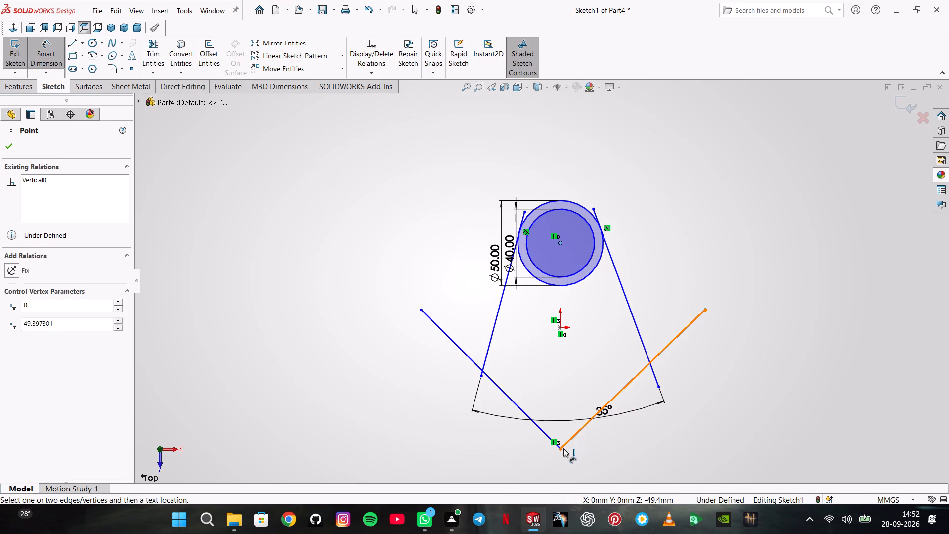
{"action": "left_click", "coordinate": [562, 450]}
{"action": "left_click", "coordinate": [744, 358]}
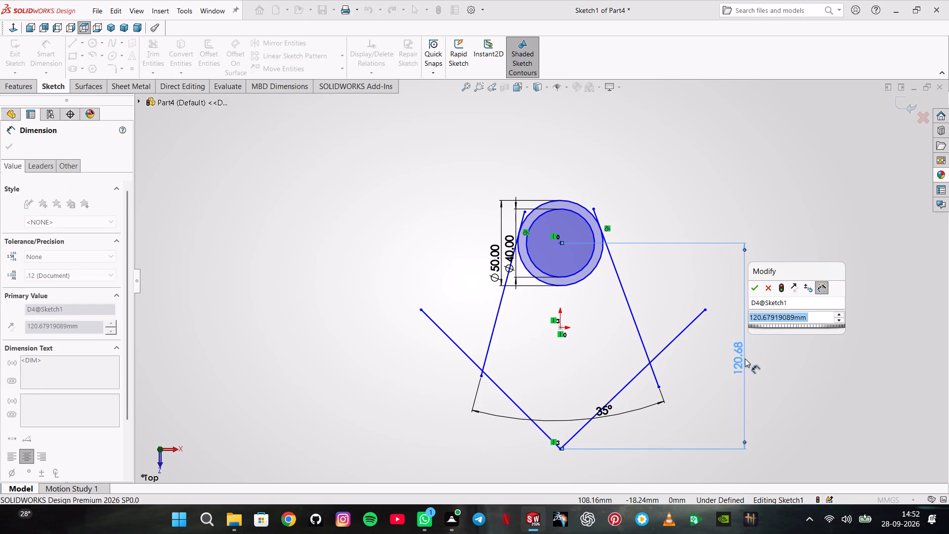
{"action": "type", "text": "45"}
{"action": "key", "text": "Return"}
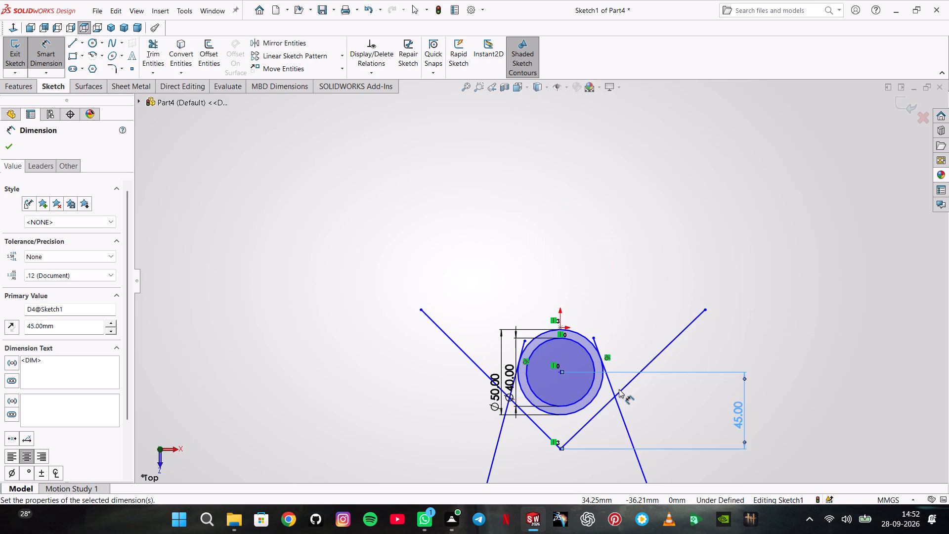
{"action": "left_click", "coordinate": [50, 56]}
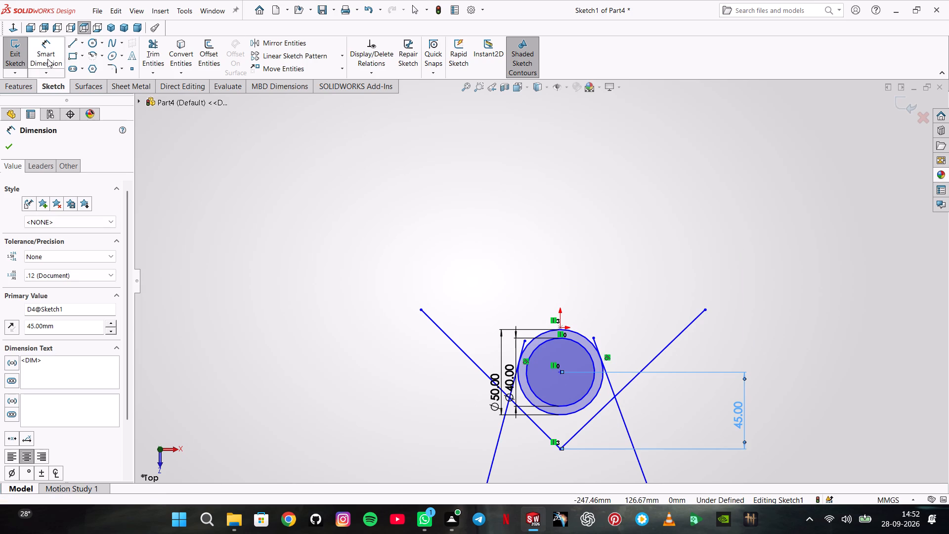
Sketch a straight slot about 62 mm wide from the circles' centre to the V's vertex.
{"action": "left_click", "coordinate": [74, 70]}
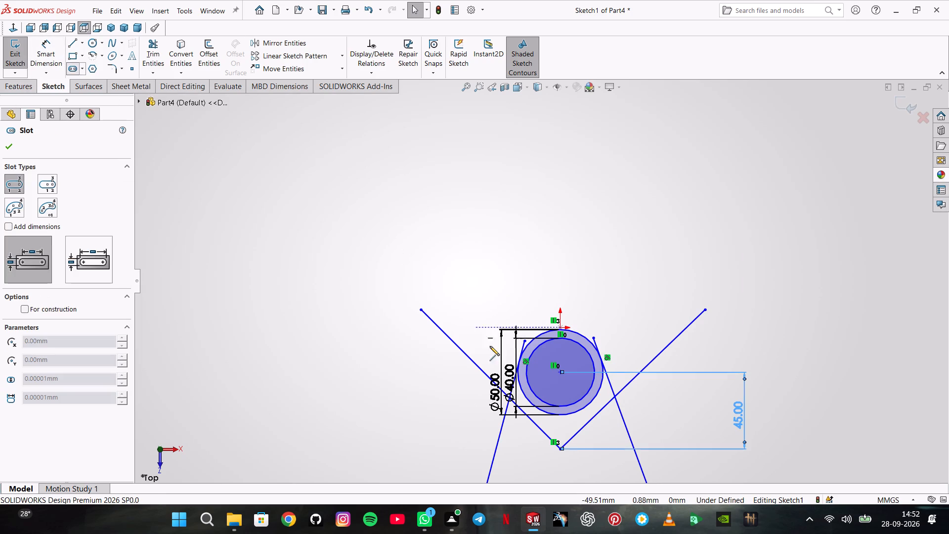
{"action": "scroll", "coordinate": [565, 371], "scroll_direction": "up", "scroll_amount": 1}
{"action": "left_click", "coordinate": [556, 359]}
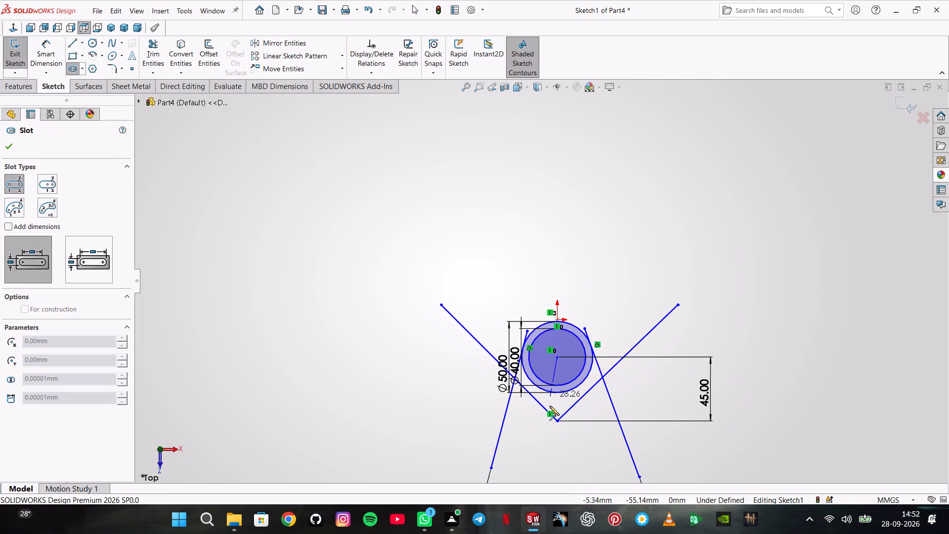
{"action": "left_click", "coordinate": [556, 421]}
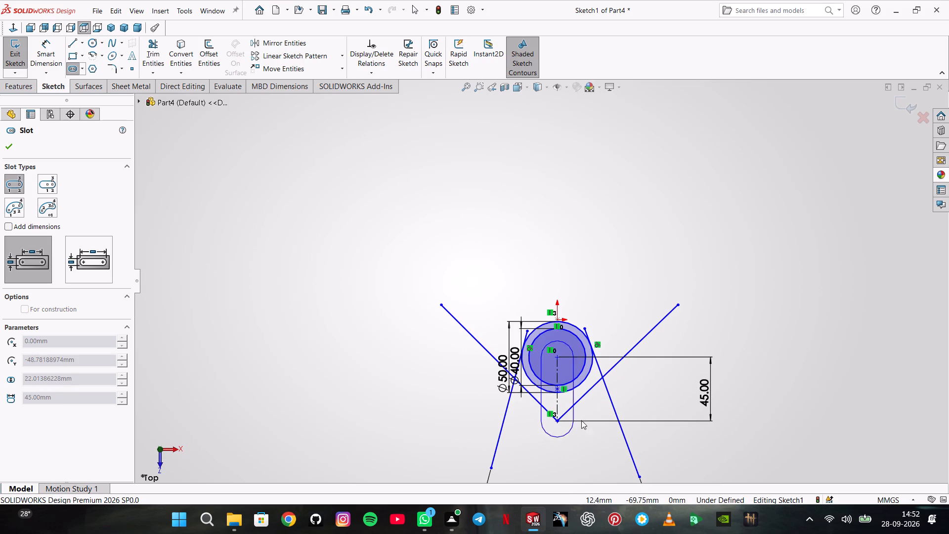
{"action": "left_click", "coordinate": [602, 435]}
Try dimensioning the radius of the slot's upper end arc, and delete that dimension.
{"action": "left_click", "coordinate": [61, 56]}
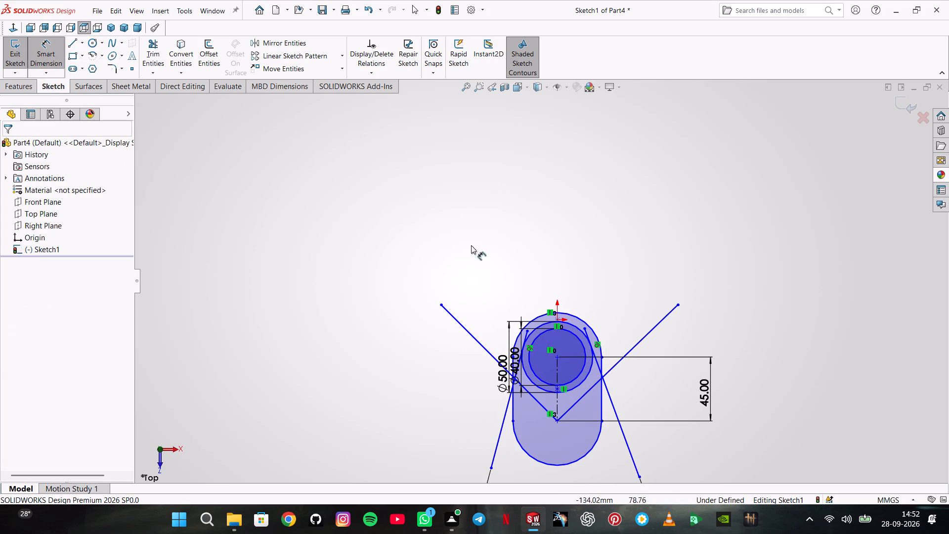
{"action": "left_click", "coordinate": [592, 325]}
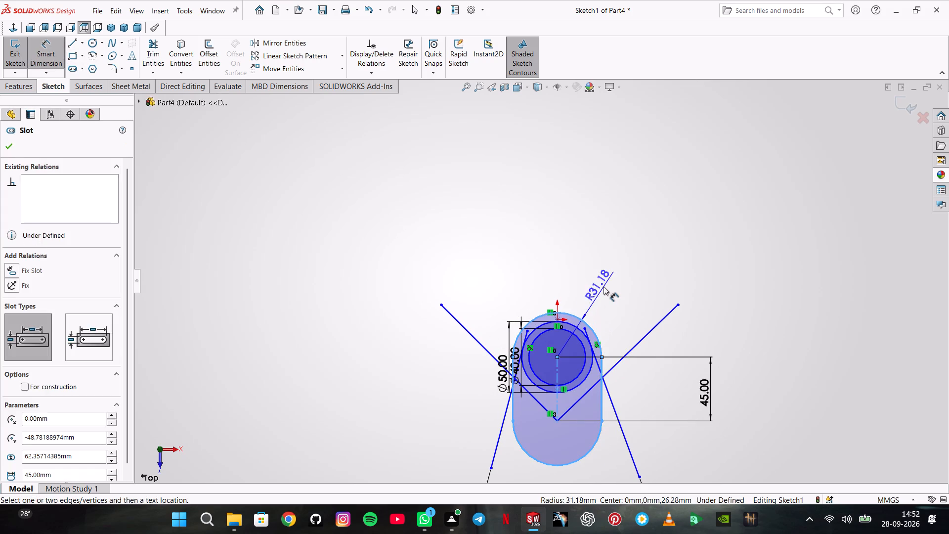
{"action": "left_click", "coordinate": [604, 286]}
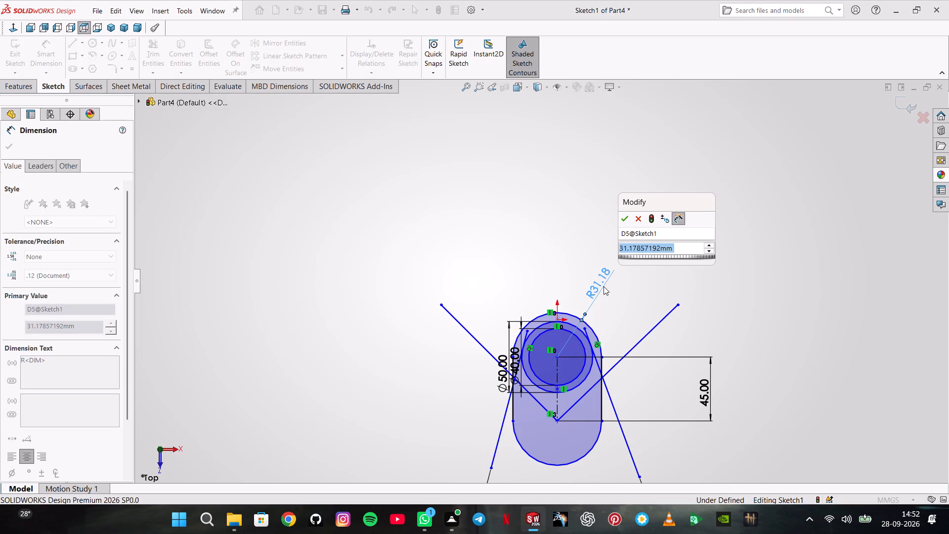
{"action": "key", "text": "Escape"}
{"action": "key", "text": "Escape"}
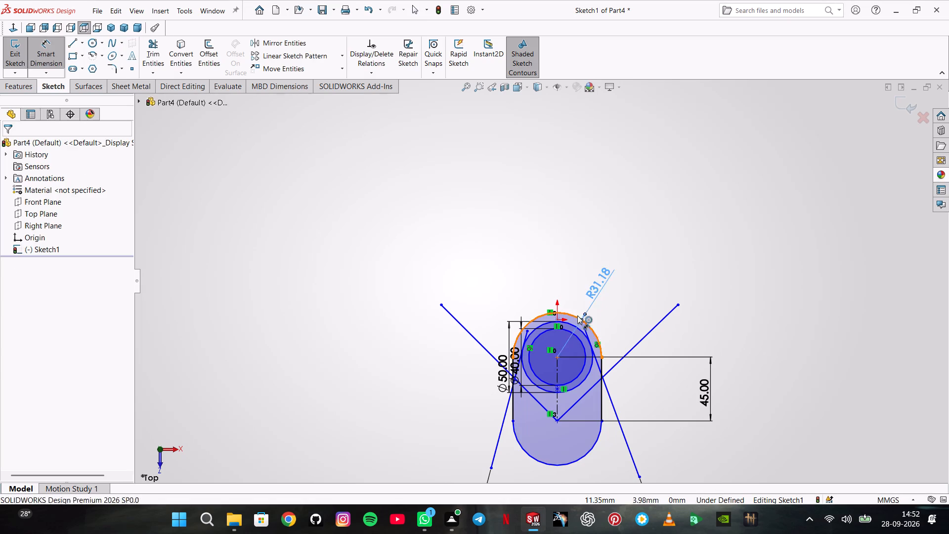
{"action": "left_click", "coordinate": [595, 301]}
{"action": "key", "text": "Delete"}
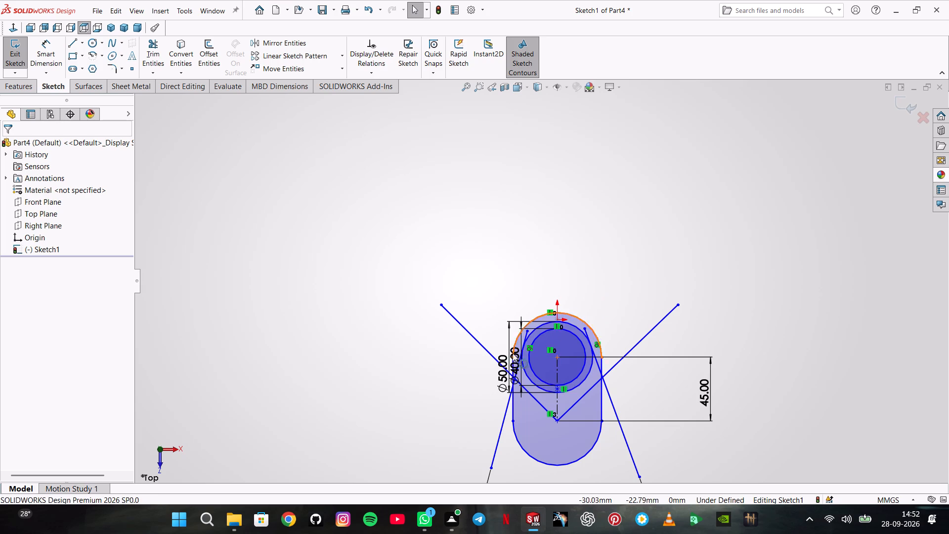
Set the outer circle's diameter to 40 mm.
{"action": "double_click", "coordinate": [498, 380]}
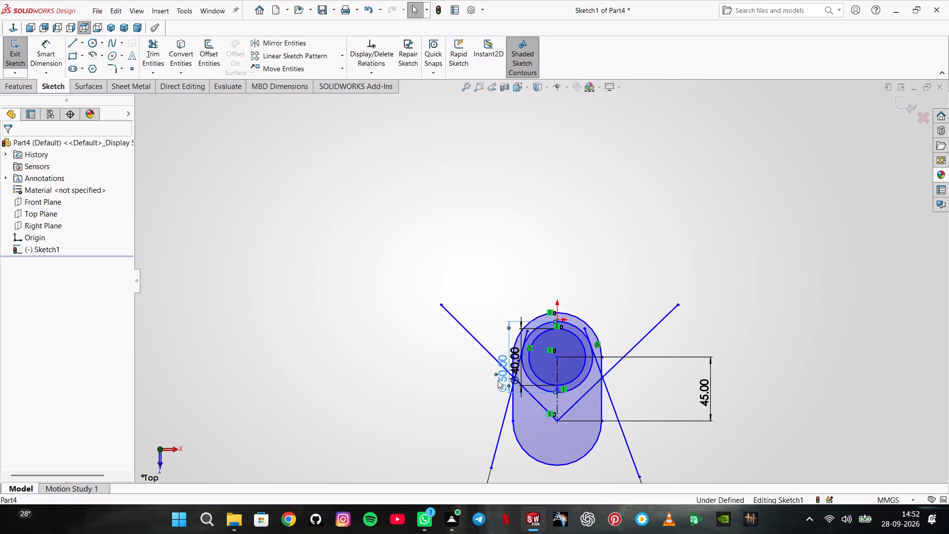
{"action": "type", "text": "40"}
{"action": "key", "text": "Return"}
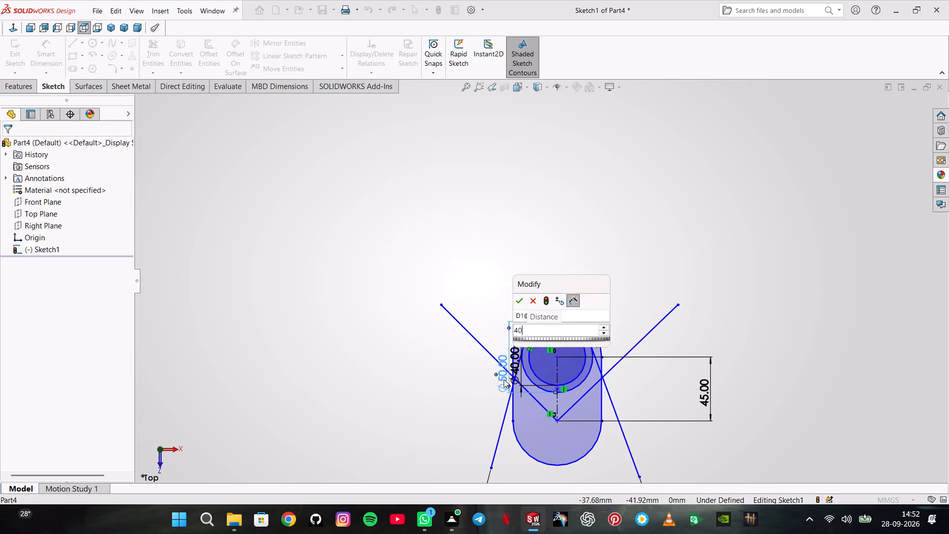
Set the inner circle's diameter to 25 mm.
{"action": "double_click", "coordinate": [514, 362]}
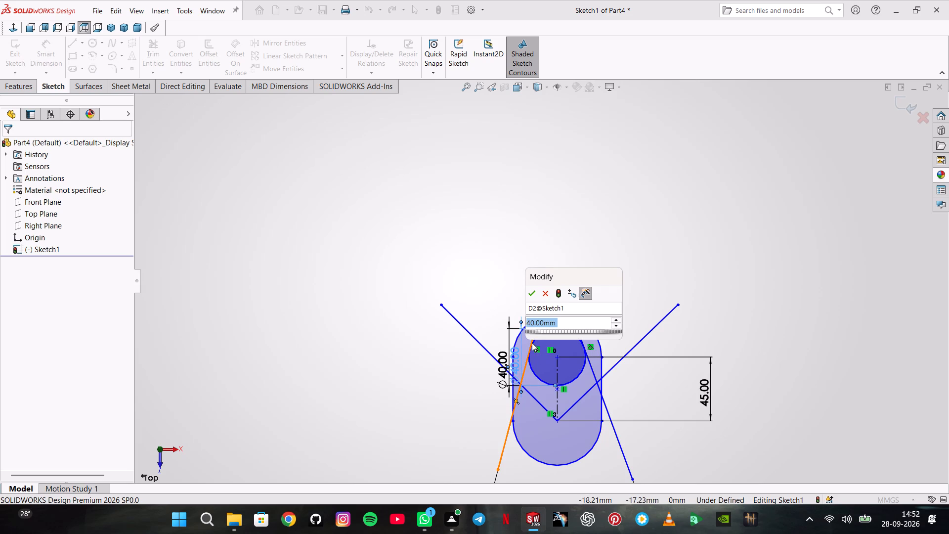
{"action": "key", "text": "2"}
{"action": "key", "text": "5"}
{"action": "key", "text": "Return"}
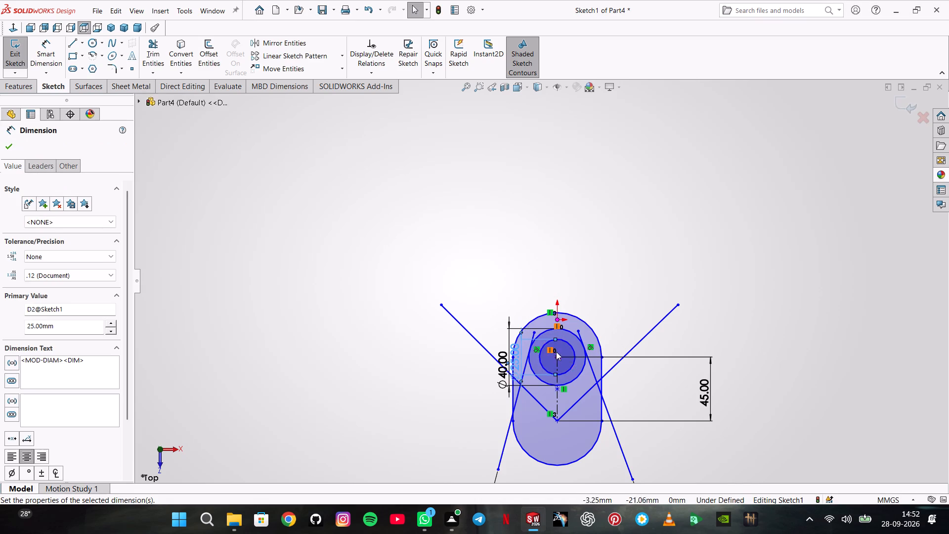
{"action": "scroll", "coordinate": [577, 357], "scroll_direction": "down", "scroll_amount": 6}
{"action": "scroll", "coordinate": [421, 355], "scroll_direction": "up", "scroll_amount": 5}
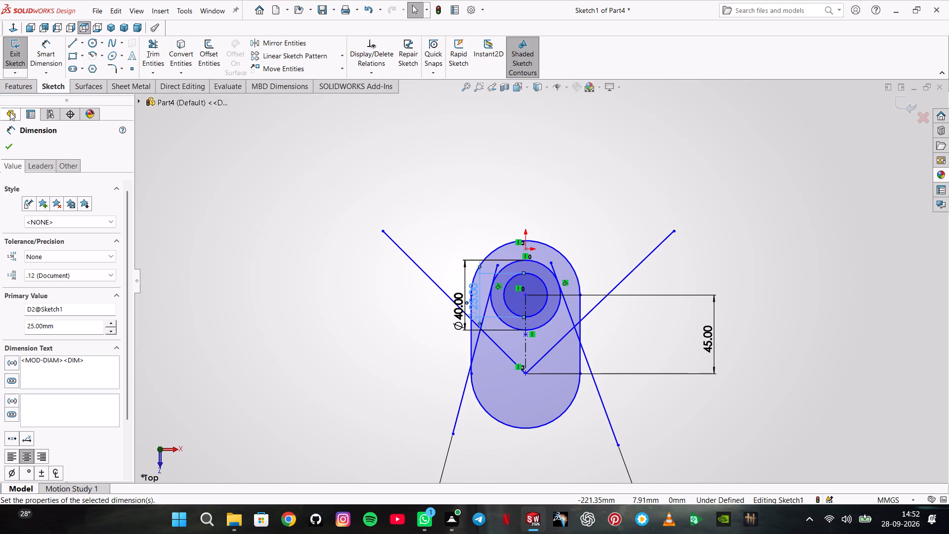
{"action": "left_click", "coordinate": [9, 146]}
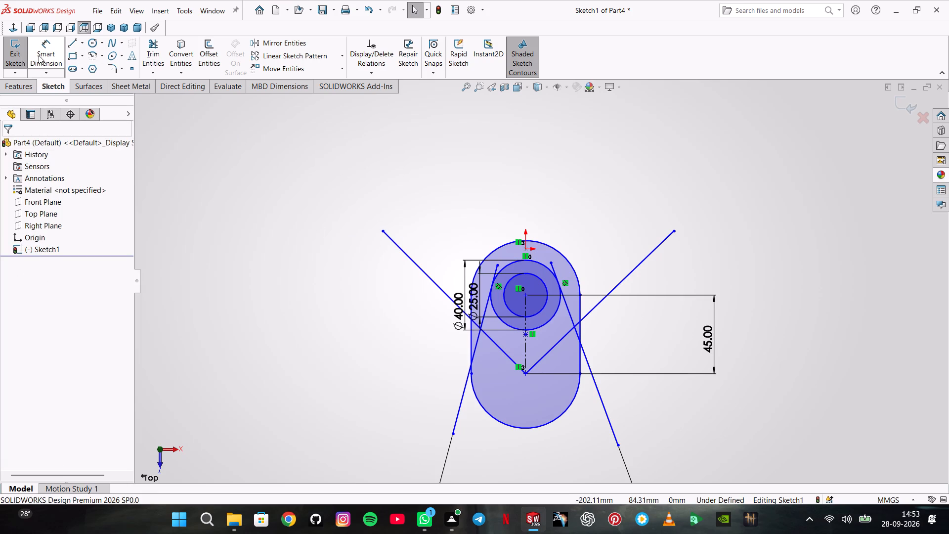
Trim both arms of the V back to the sides of the slot.
{"action": "left_click", "coordinate": [149, 56]}
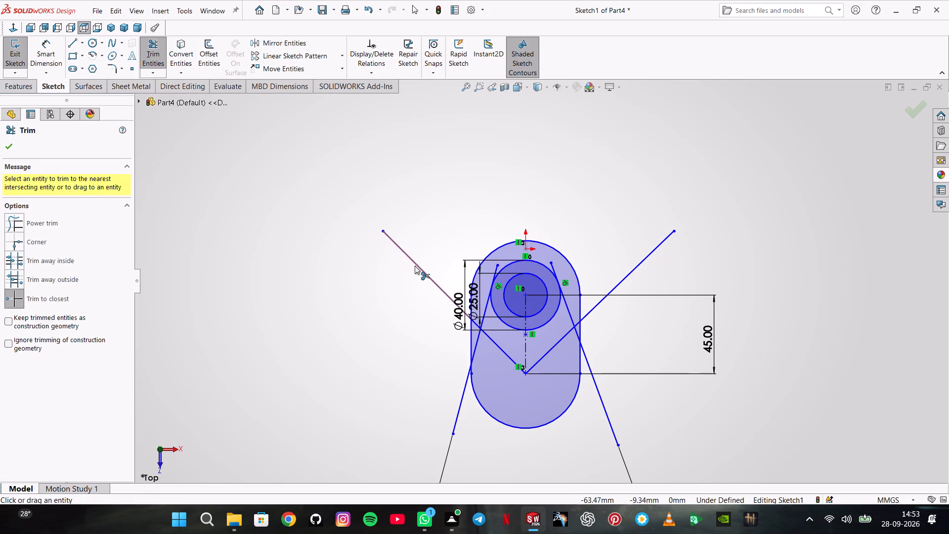
{"action": "left_click", "coordinate": [415, 266]}
{"action": "left_click", "coordinate": [635, 268]}
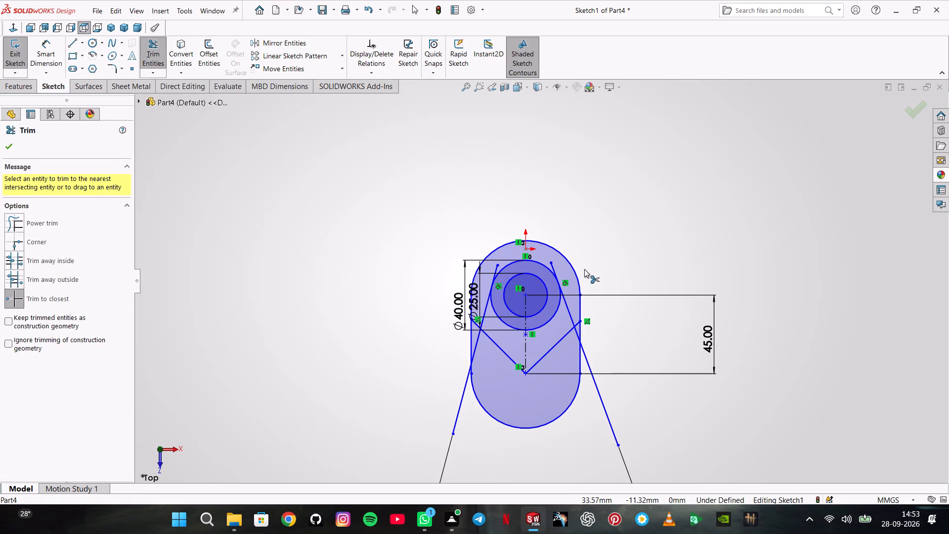
{"action": "left_click", "coordinate": [1, 146]}
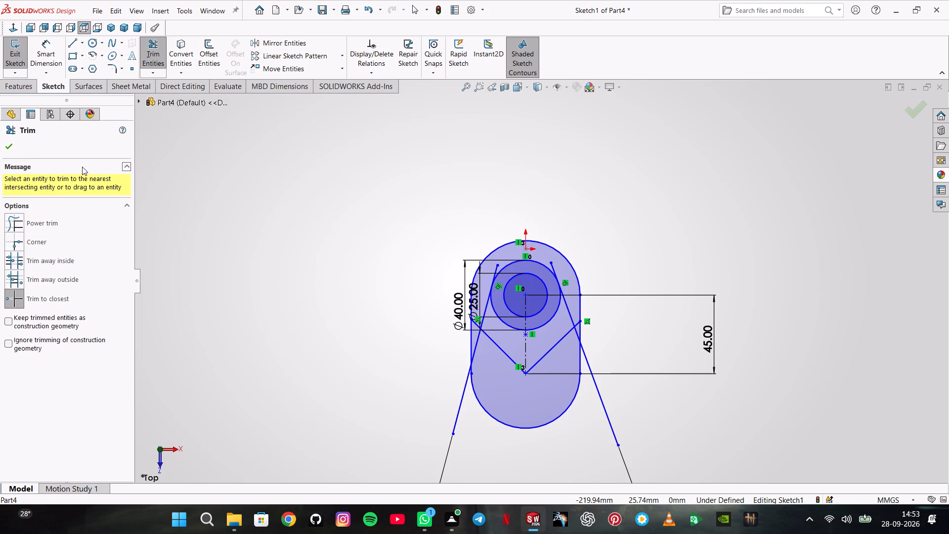
{"action": "left_click", "coordinate": [10, 150]}
{"action": "key", "text": "Escape"}
Delete the straight slot around the circles and the V.
{"action": "left_click", "coordinate": [502, 402]}
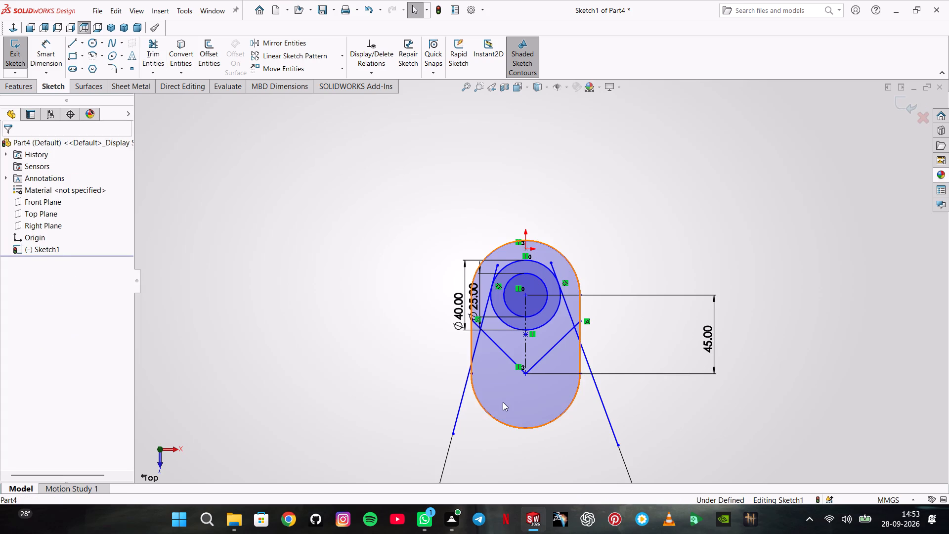
{"action": "key", "text": "Delete"}
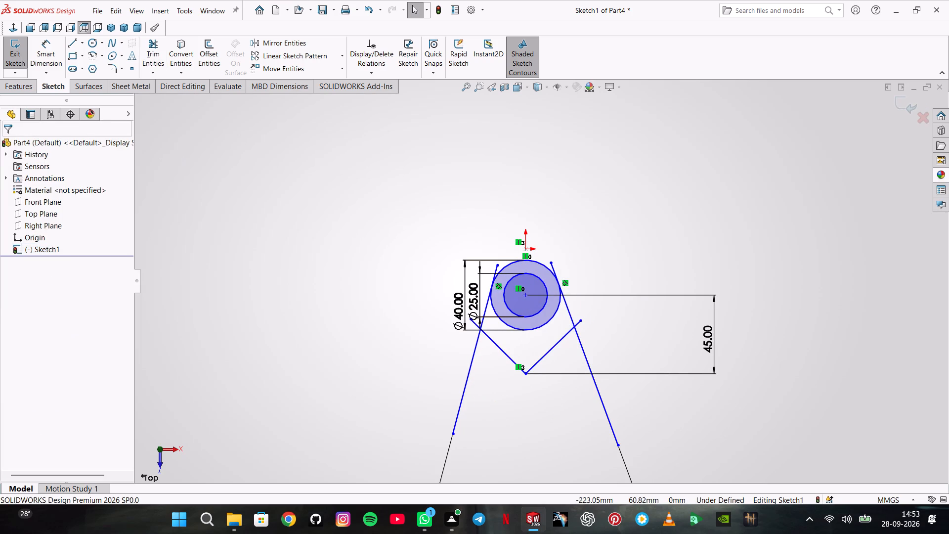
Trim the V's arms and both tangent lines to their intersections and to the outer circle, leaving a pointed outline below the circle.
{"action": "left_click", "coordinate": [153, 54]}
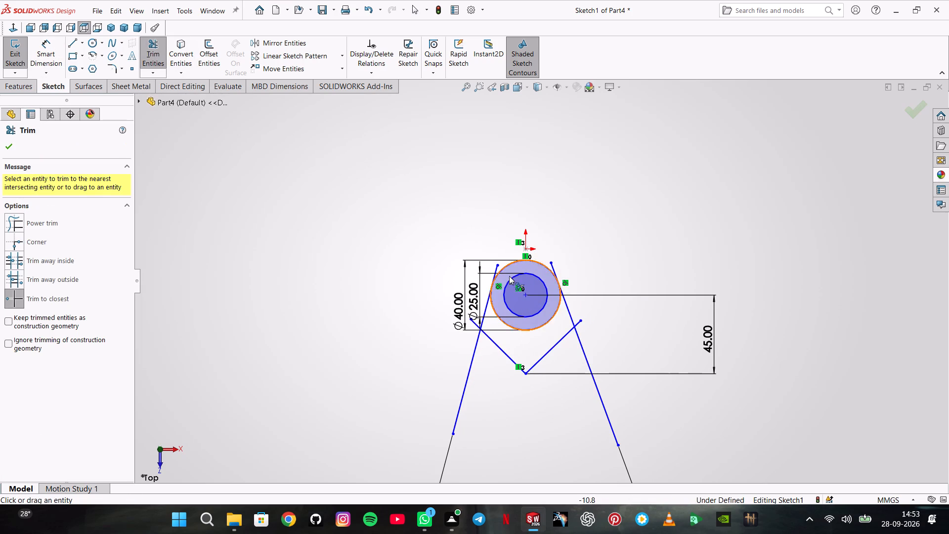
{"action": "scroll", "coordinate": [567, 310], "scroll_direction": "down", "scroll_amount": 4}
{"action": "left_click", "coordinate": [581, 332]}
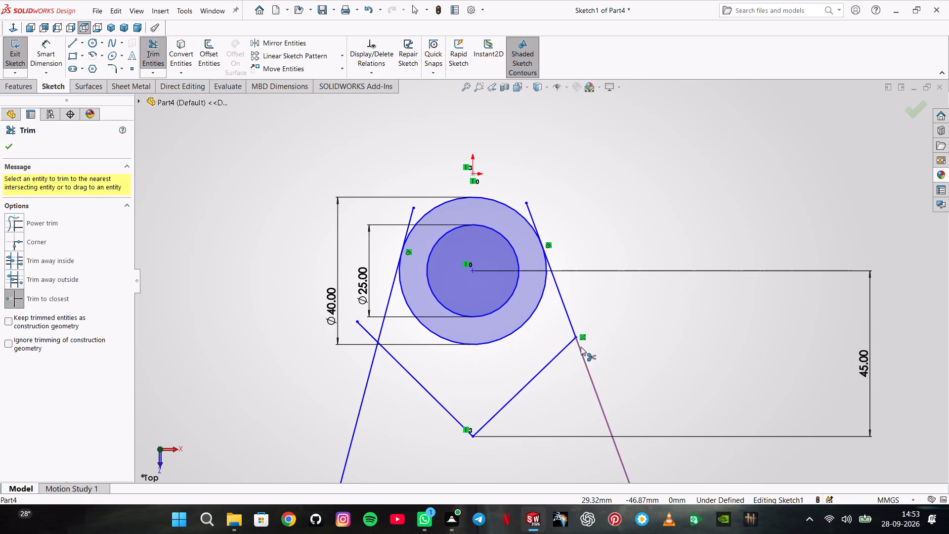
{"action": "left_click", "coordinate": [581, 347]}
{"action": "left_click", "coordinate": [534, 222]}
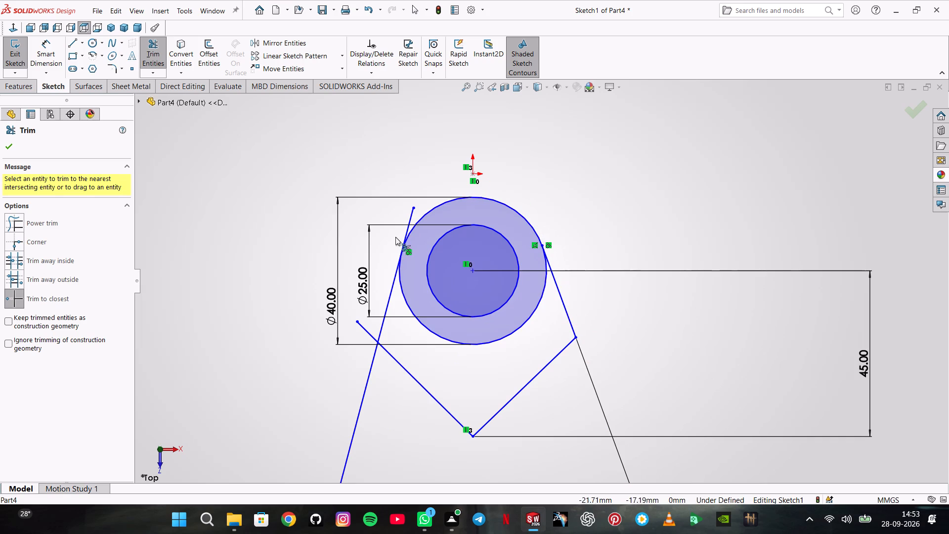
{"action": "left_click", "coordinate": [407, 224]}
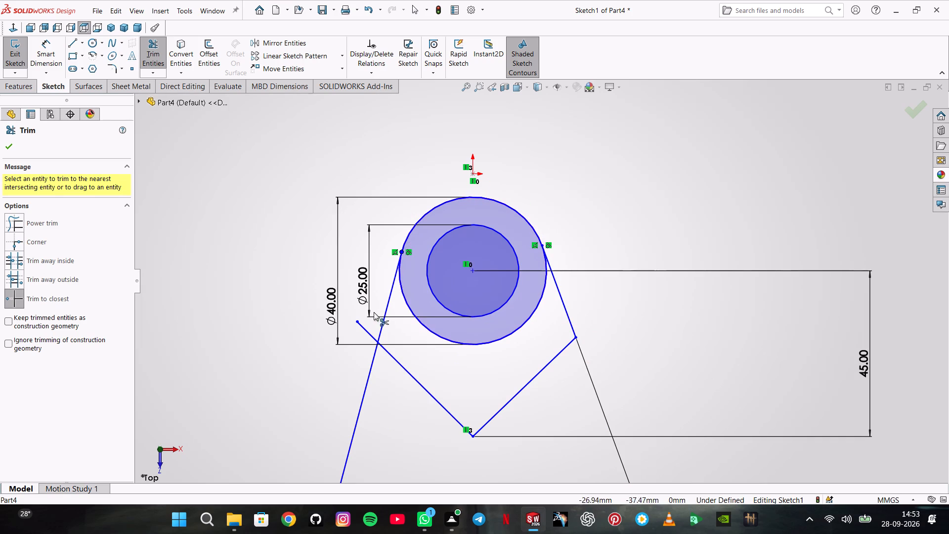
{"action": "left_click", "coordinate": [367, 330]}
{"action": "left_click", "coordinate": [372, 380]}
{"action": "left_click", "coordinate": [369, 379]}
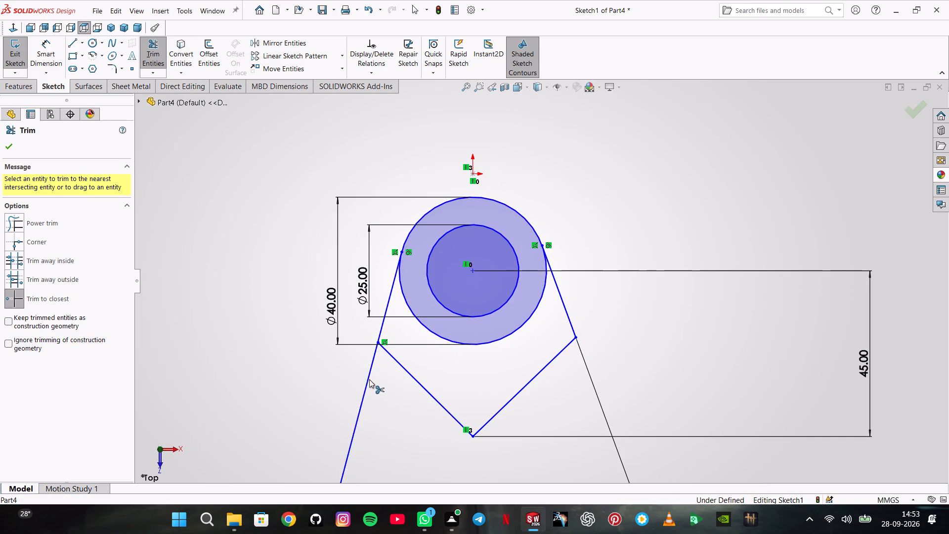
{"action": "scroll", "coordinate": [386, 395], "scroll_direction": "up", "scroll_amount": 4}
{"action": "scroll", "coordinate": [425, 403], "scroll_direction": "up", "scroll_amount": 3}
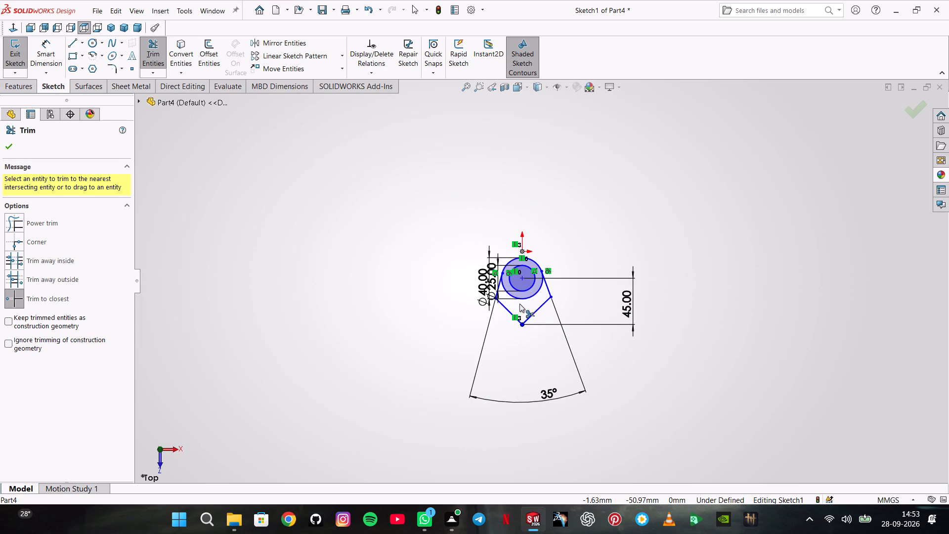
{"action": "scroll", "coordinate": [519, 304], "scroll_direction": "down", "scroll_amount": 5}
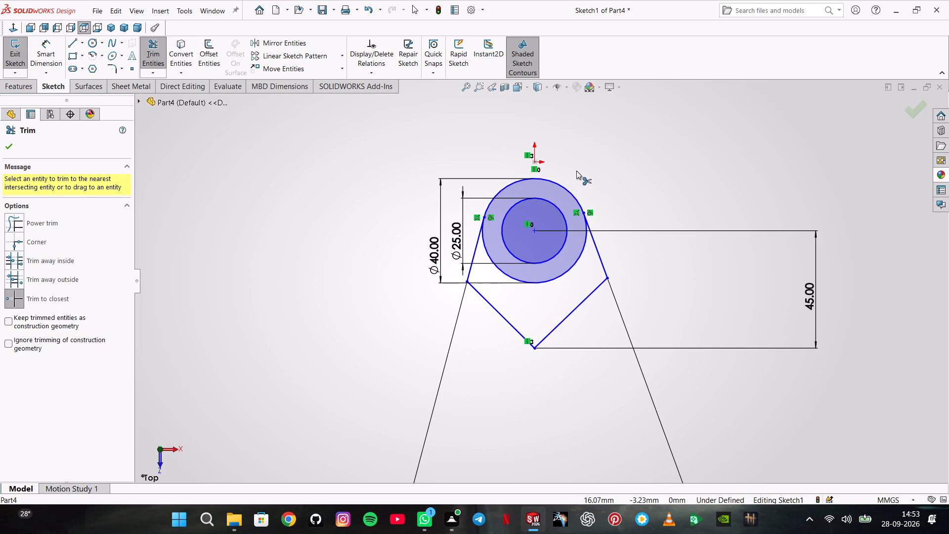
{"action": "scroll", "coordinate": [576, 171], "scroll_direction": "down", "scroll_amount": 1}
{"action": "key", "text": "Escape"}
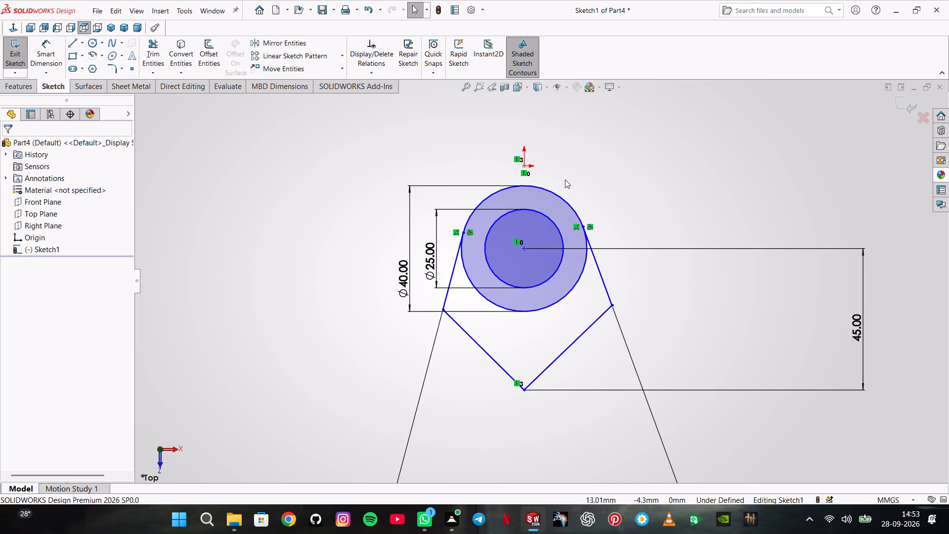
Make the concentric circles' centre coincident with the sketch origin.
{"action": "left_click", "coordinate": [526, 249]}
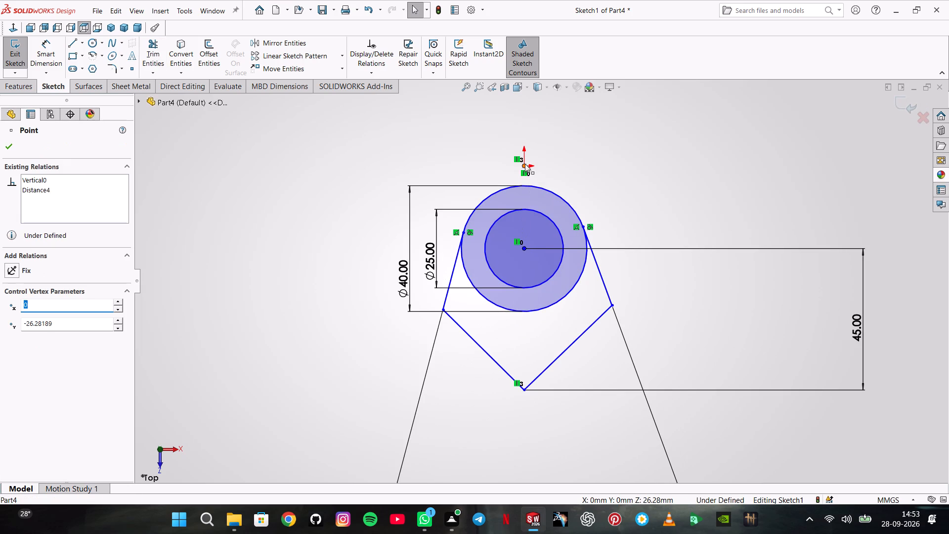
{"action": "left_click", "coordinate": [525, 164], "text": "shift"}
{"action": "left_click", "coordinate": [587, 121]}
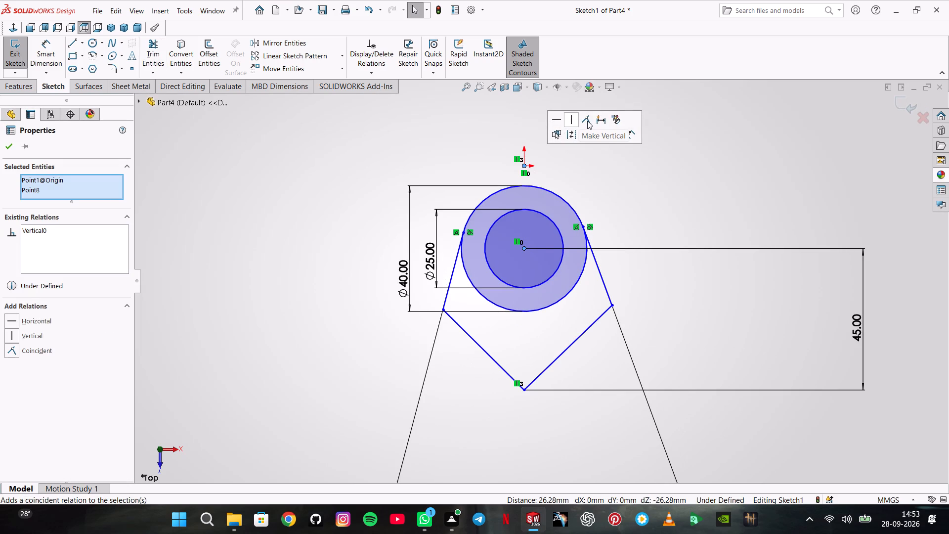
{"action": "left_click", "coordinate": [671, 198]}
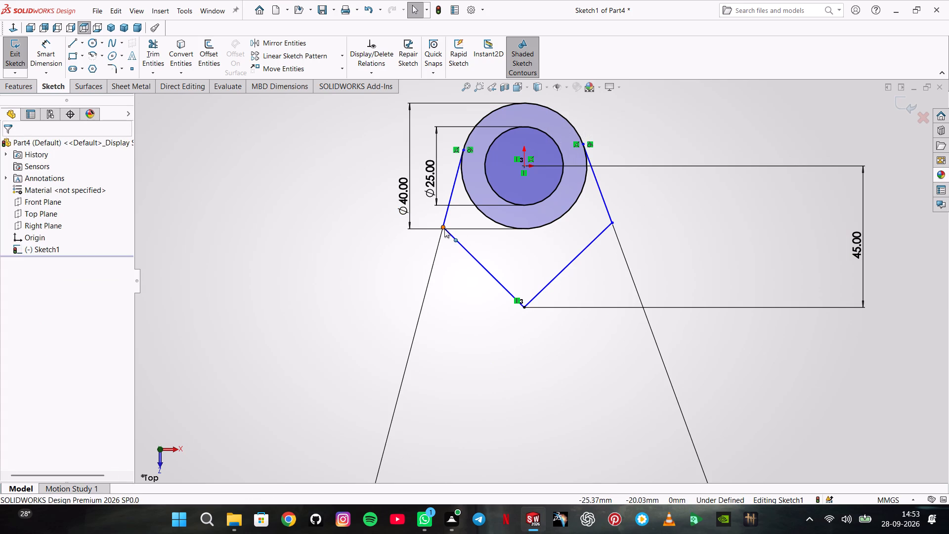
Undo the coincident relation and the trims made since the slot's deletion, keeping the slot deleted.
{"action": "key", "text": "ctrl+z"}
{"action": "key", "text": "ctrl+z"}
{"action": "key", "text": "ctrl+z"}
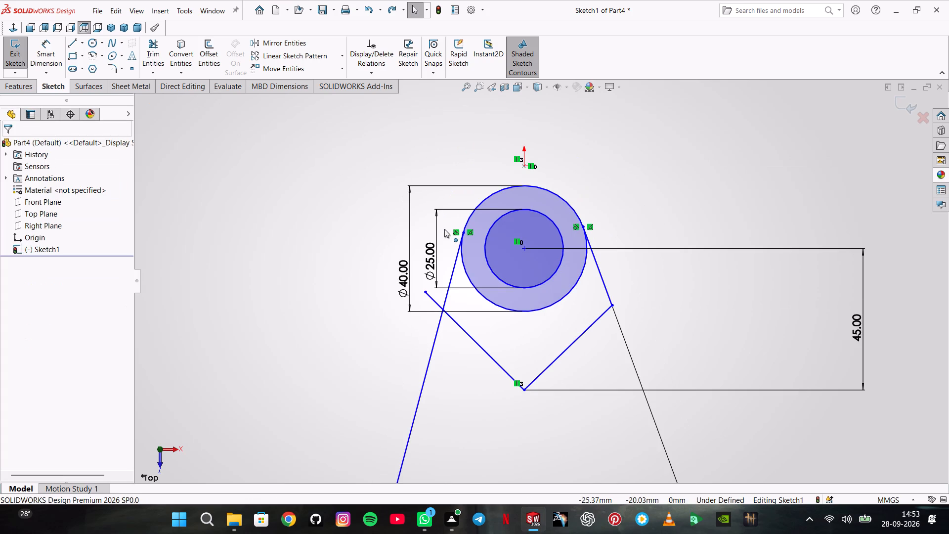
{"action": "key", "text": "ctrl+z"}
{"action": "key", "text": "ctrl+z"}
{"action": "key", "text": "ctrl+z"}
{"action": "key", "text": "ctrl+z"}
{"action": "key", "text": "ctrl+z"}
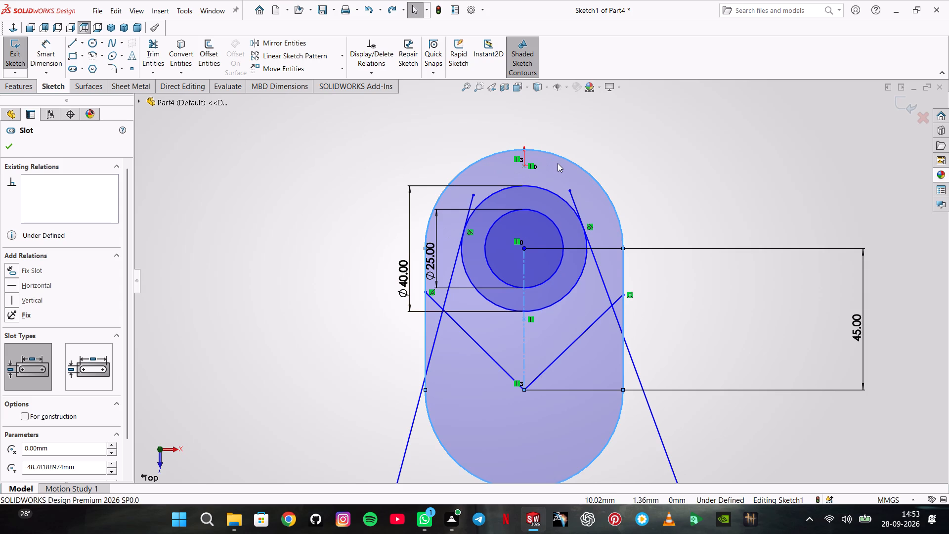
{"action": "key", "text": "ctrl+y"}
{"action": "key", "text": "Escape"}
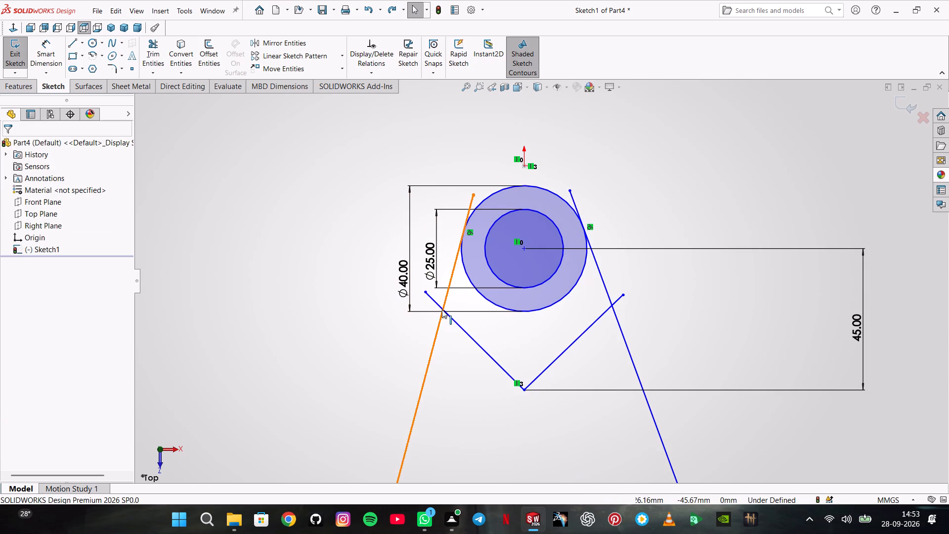
Trim the ends of the V's two arms that extend outside the tangent lines.
{"action": "left_click", "coordinate": [153, 68]}
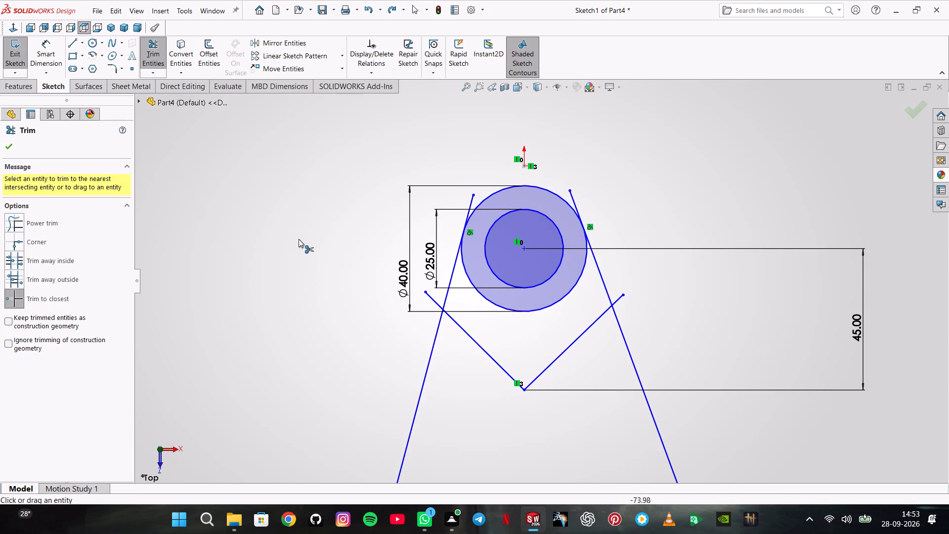
{"action": "left_click", "coordinate": [430, 296], "text": "ctrl"}
{"action": "left_click", "coordinate": [618, 298], "text": "ctrl"}
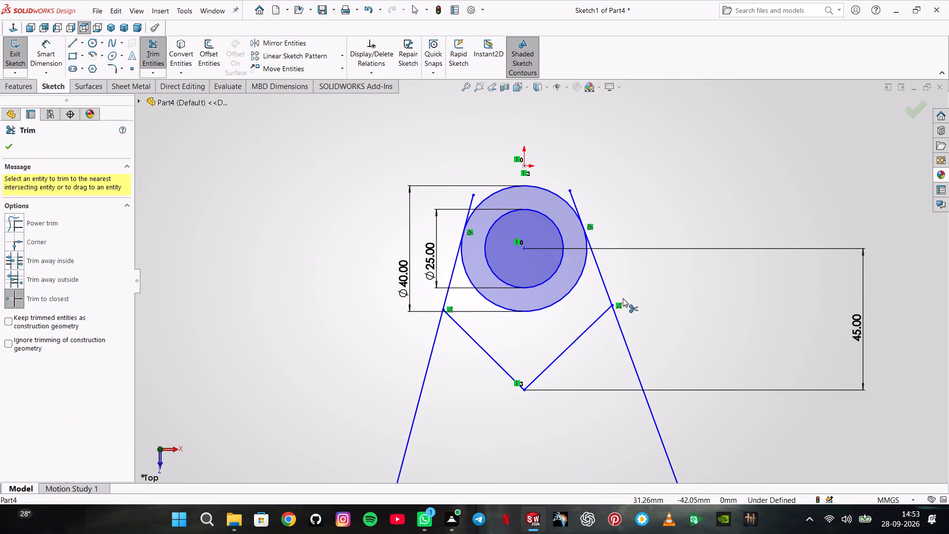
{"action": "key", "text": "Escape"}
Add a horizontal relation between the upper endpoints of the V's two arms.
{"action": "left_click", "coordinate": [613, 307], "text": "ctrl"}
{"action": "left_click", "coordinate": [443, 309], "text": "ctrl"}
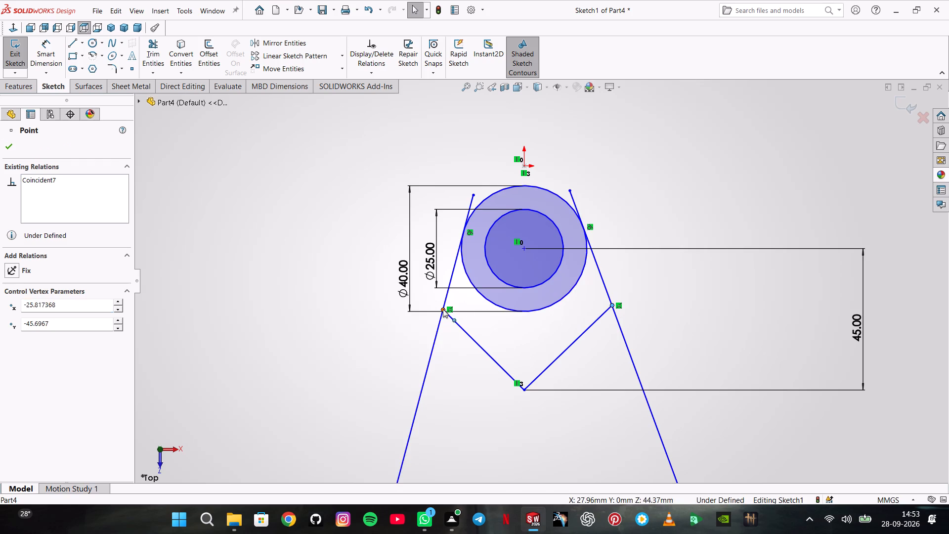
{"action": "left_click", "coordinate": [15, 322]}
{"action": "left_click", "coordinate": [165, 288]}
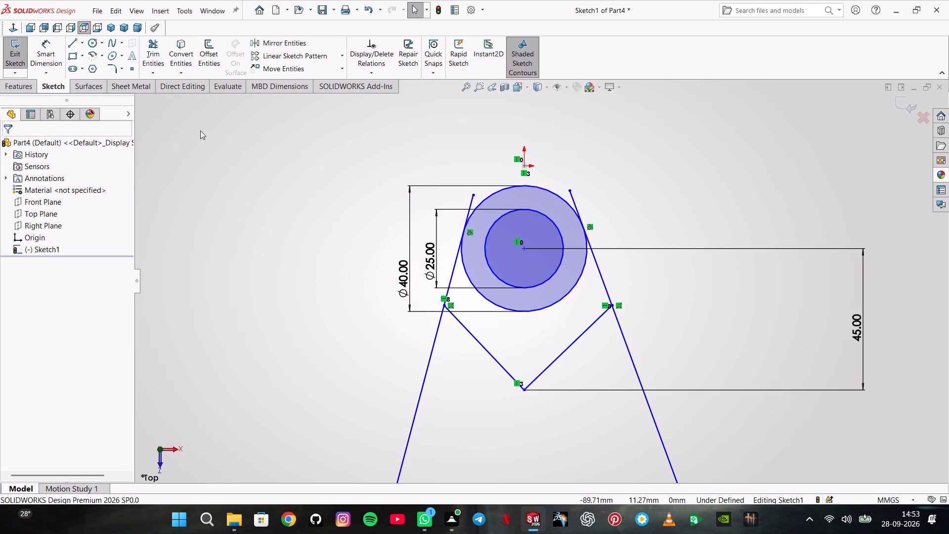
Trim the upper ends of both tangent lines back to their tangent points on the outer circle.
{"action": "left_click", "coordinate": [152, 62]}
{"action": "left_click", "coordinate": [469, 202]}
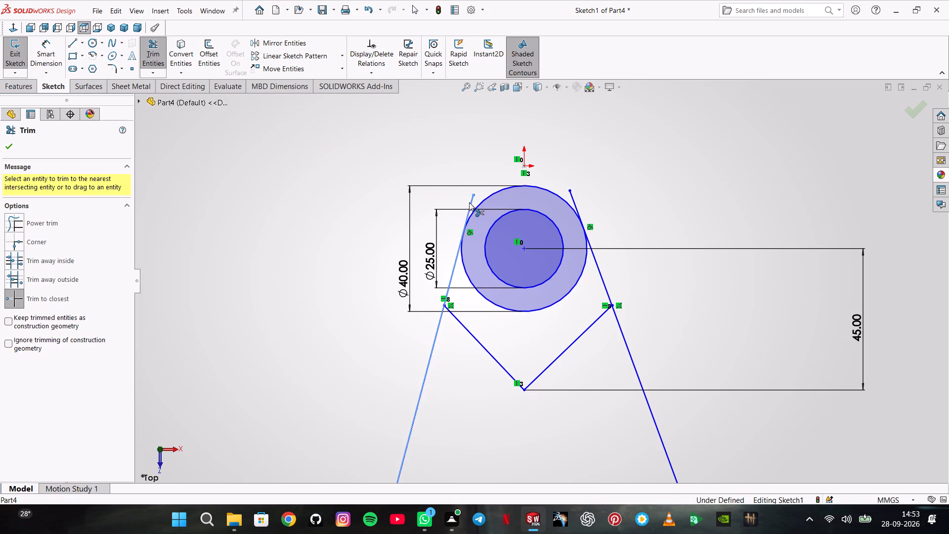
{"action": "left_click", "coordinate": [572, 198]}
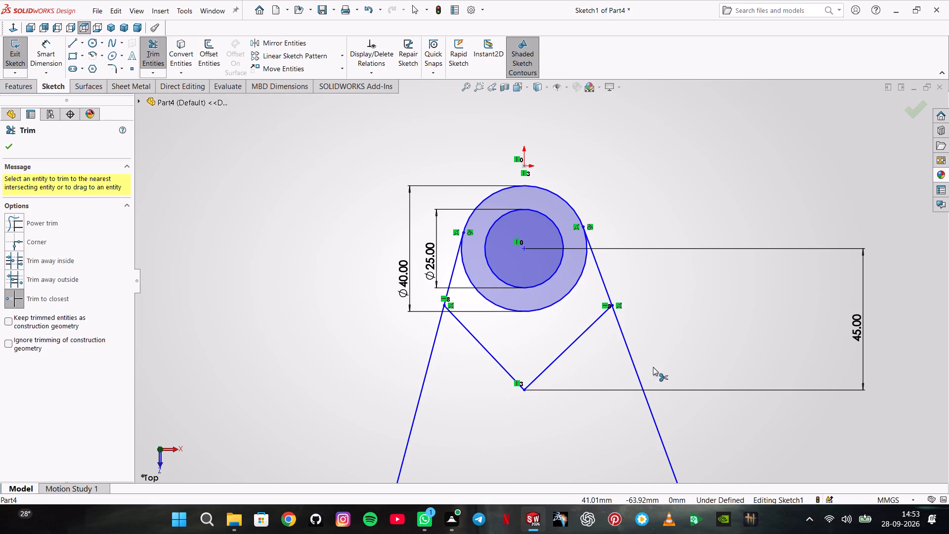
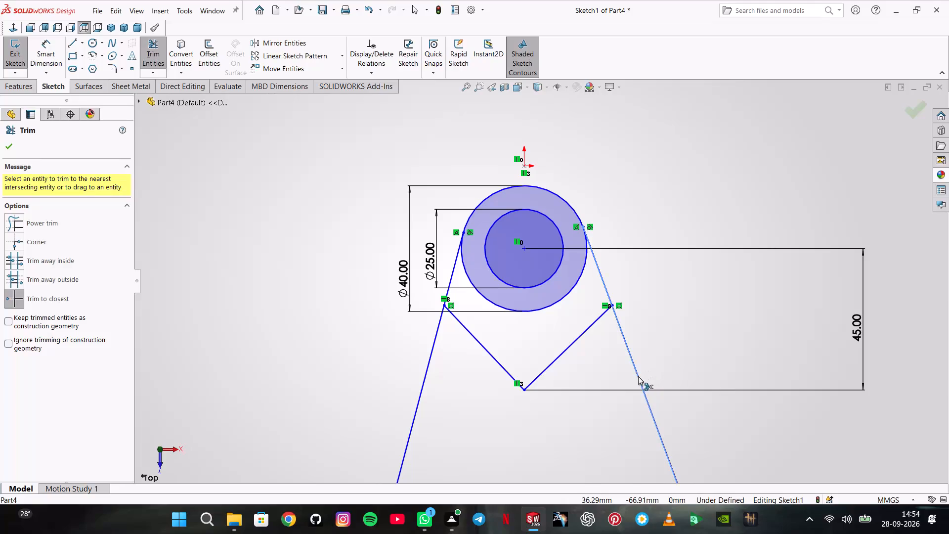
Trim the left tangent line below the V's endpoint and the outer circle's lower arc between the tangent lines.
{"action": "left_click", "coordinate": [432, 356]}
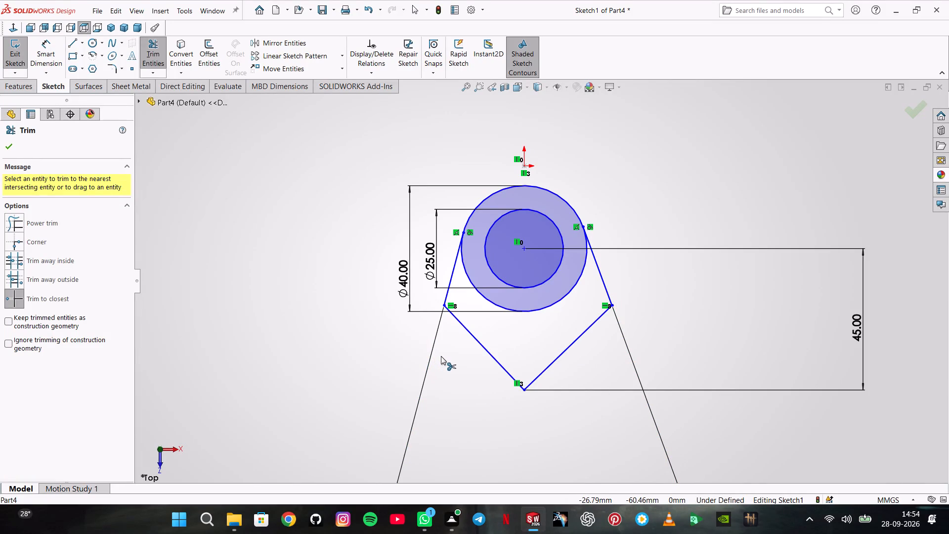
{"action": "left_click", "coordinate": [15, 145]}
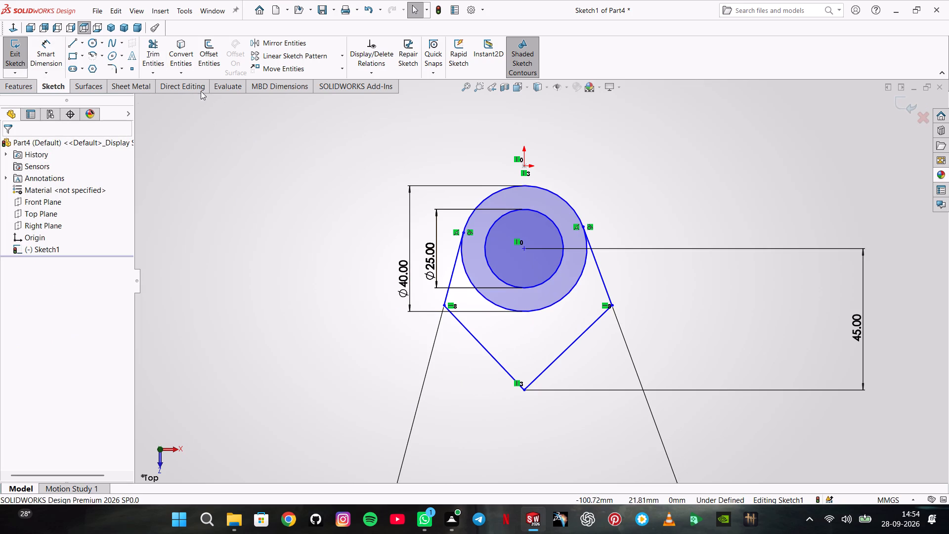
{"action": "left_click", "coordinate": [161, 58]}
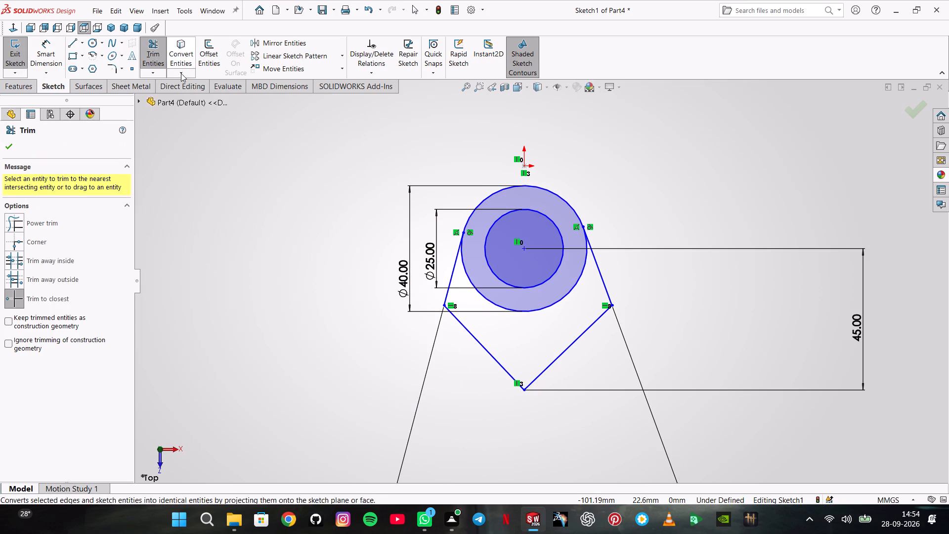
{"action": "left_click", "coordinate": [475, 292]}
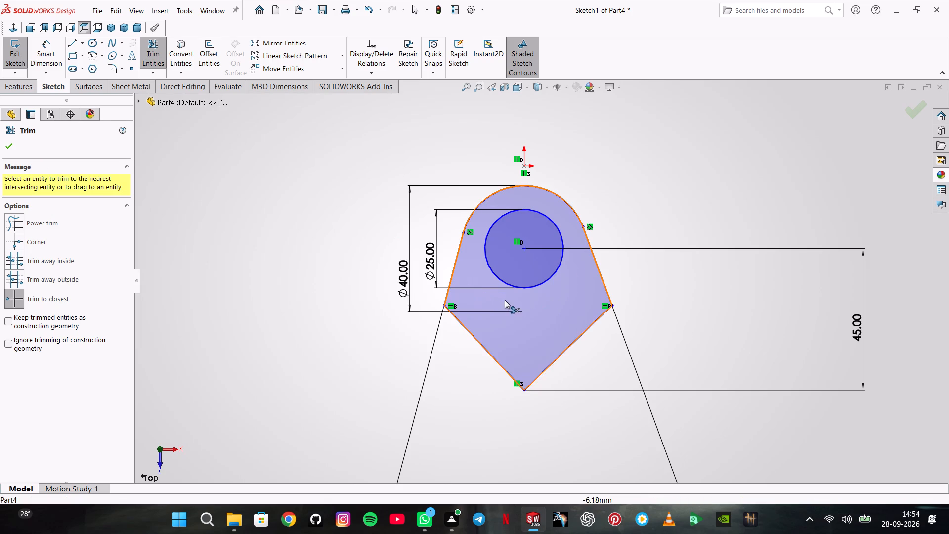
{"action": "left_click", "coordinate": [0, 143]}
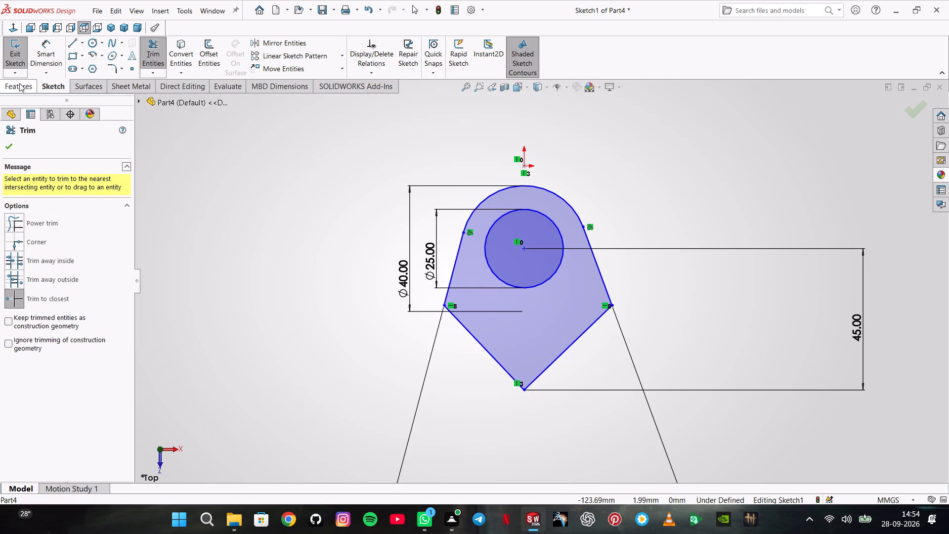
Extrude the sketched profile as a blind boss 10 mm deep from the sketch plane.
{"action": "left_click", "coordinate": [19, 83]}
{"action": "left_click", "coordinate": [57, 46]}
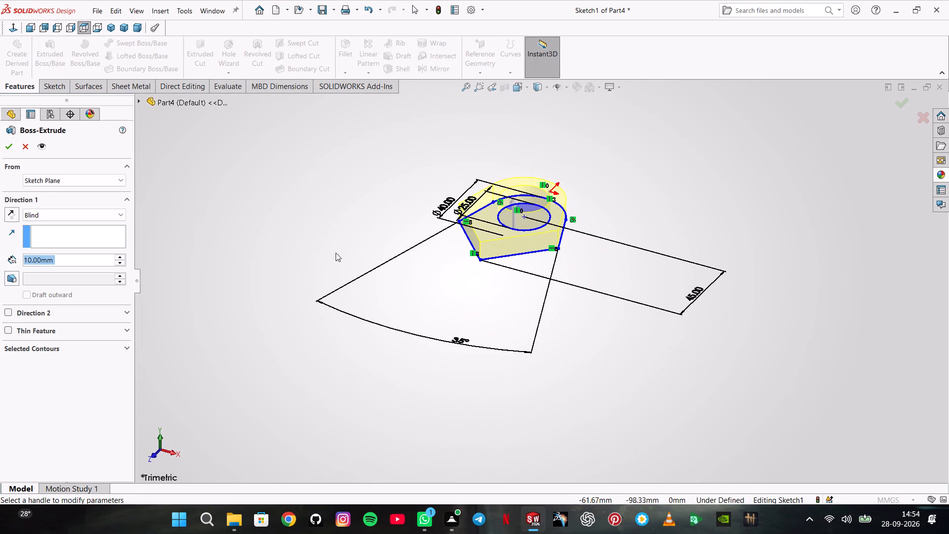
{"action": "left_click", "coordinate": [12, 154]}
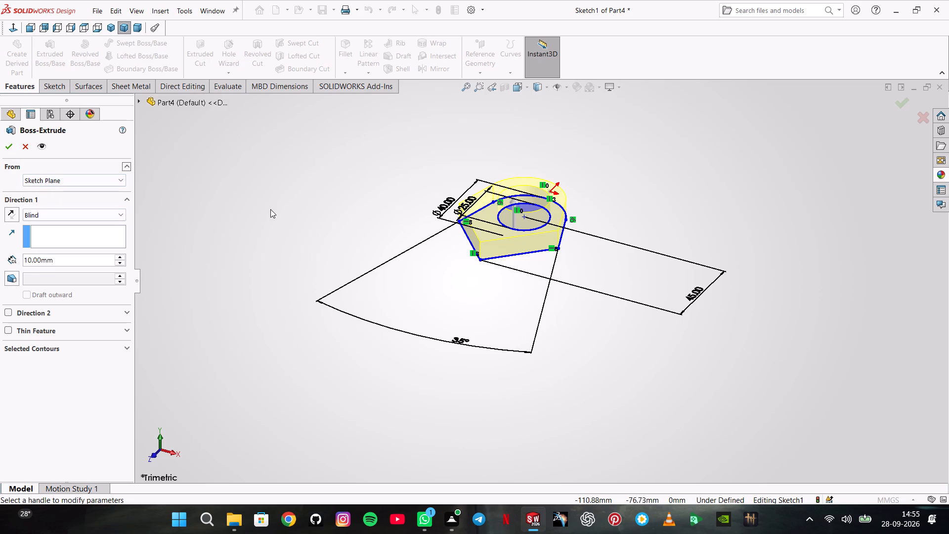
{"action": "left_click", "coordinate": [291, 206]}
{"action": "left_click", "coordinate": [7, 151]}
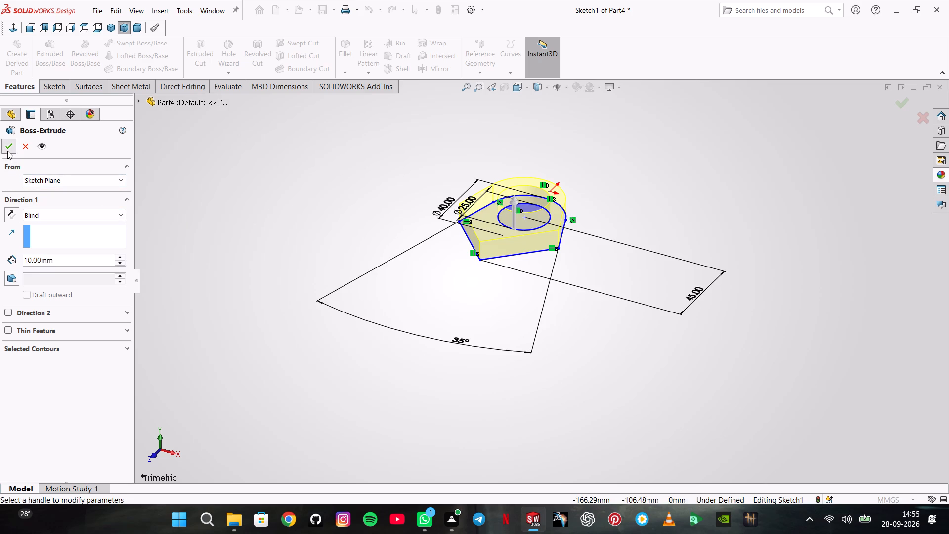
{"action": "left_click", "coordinate": [294, 180]}
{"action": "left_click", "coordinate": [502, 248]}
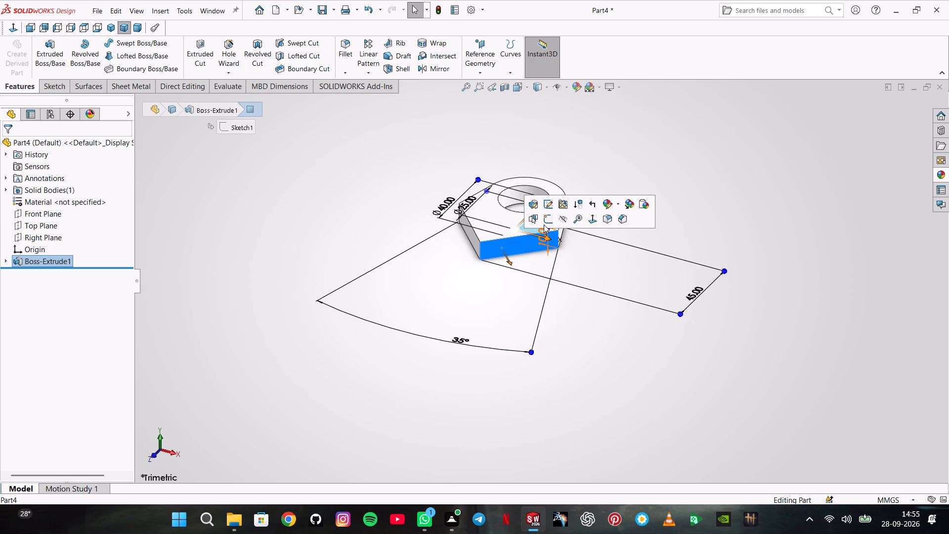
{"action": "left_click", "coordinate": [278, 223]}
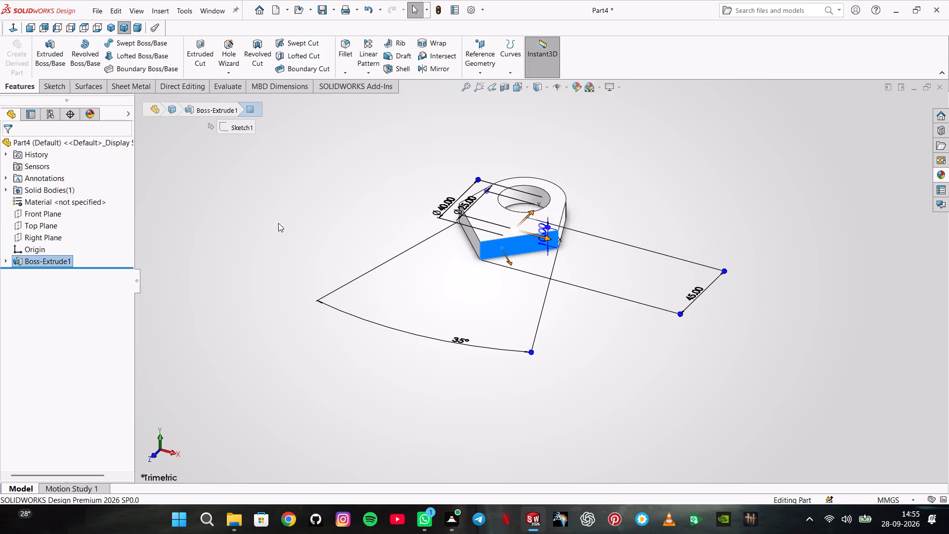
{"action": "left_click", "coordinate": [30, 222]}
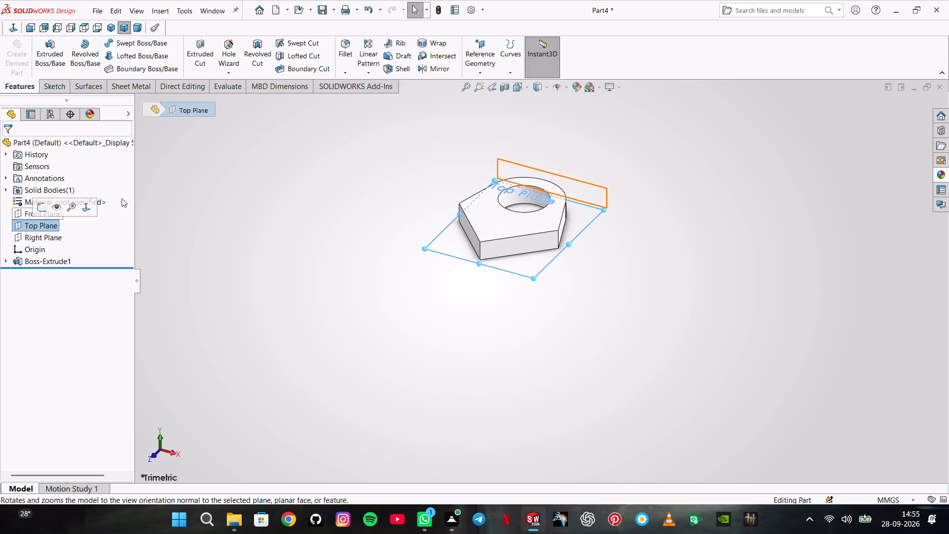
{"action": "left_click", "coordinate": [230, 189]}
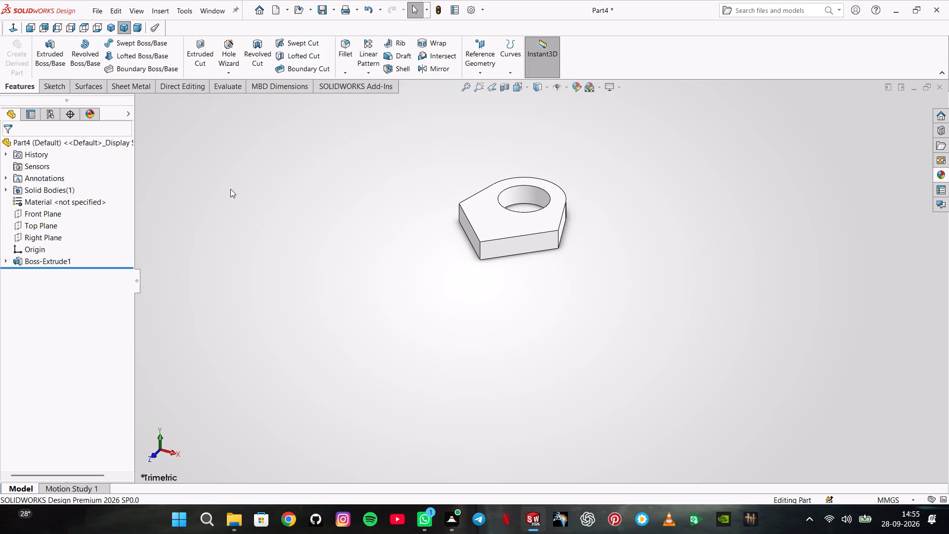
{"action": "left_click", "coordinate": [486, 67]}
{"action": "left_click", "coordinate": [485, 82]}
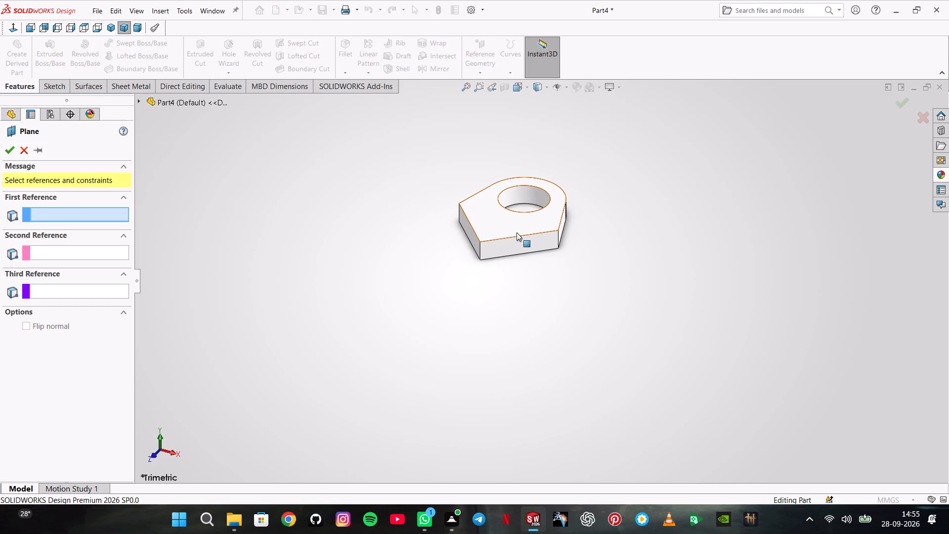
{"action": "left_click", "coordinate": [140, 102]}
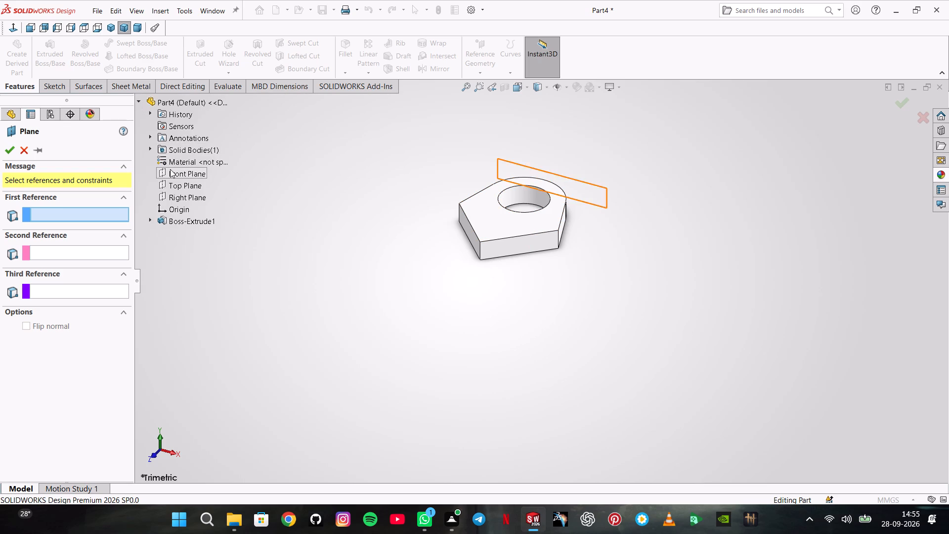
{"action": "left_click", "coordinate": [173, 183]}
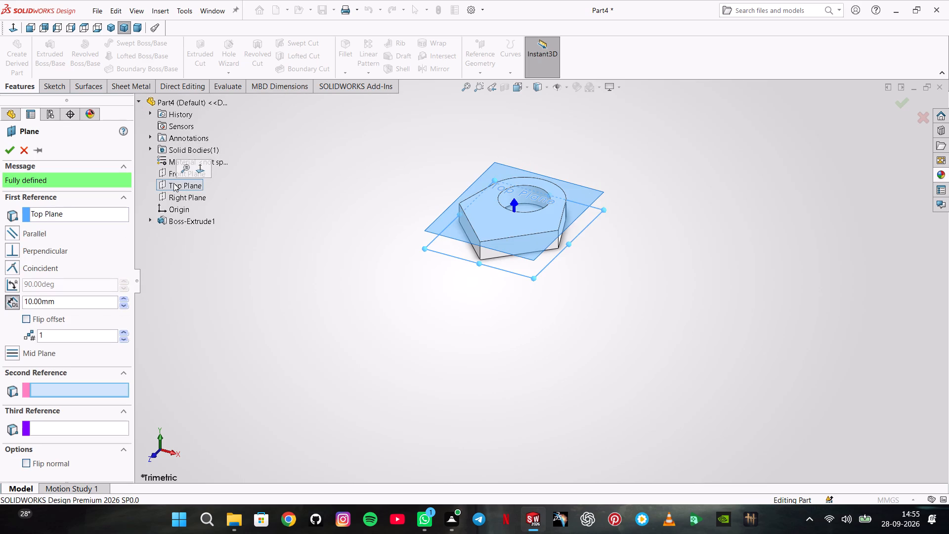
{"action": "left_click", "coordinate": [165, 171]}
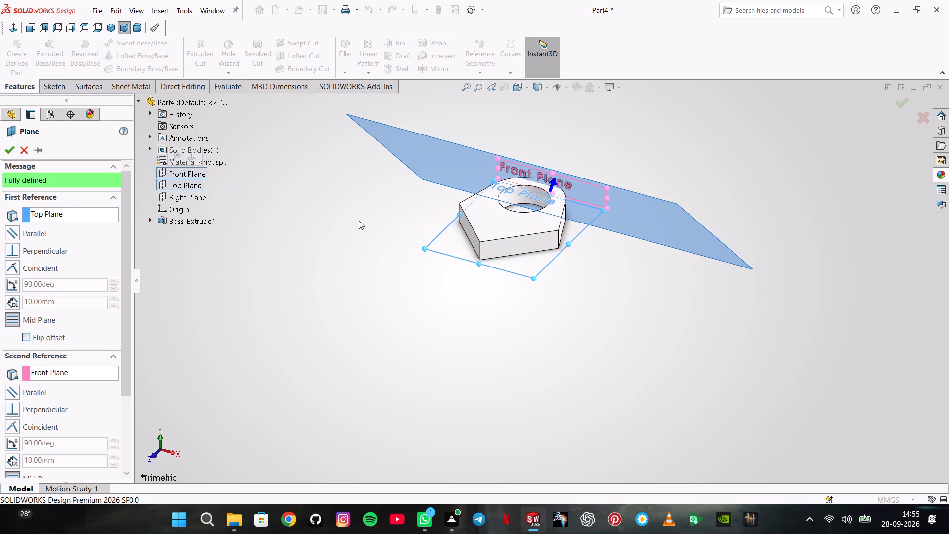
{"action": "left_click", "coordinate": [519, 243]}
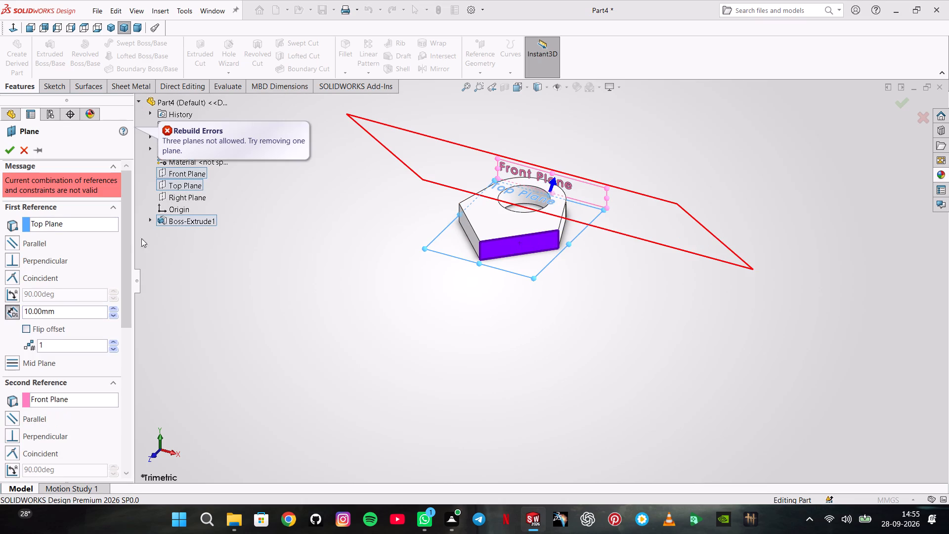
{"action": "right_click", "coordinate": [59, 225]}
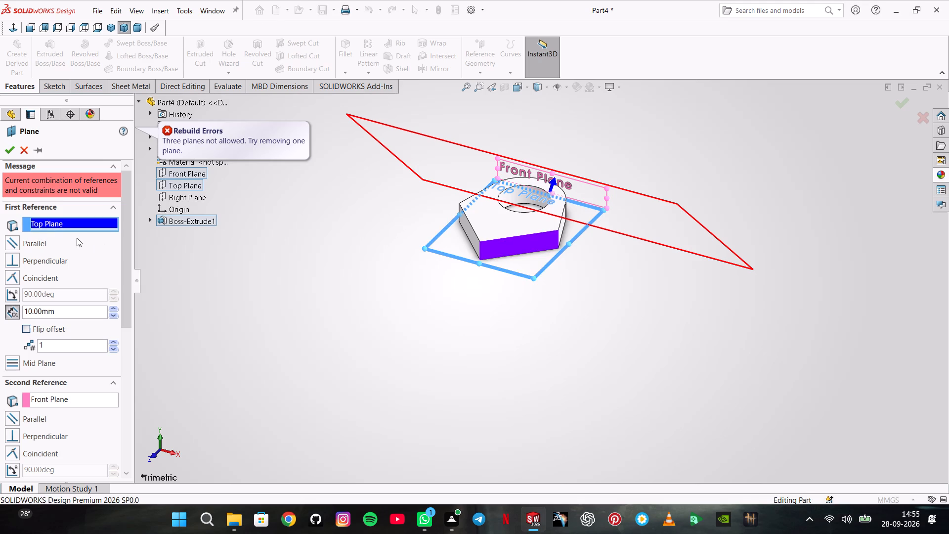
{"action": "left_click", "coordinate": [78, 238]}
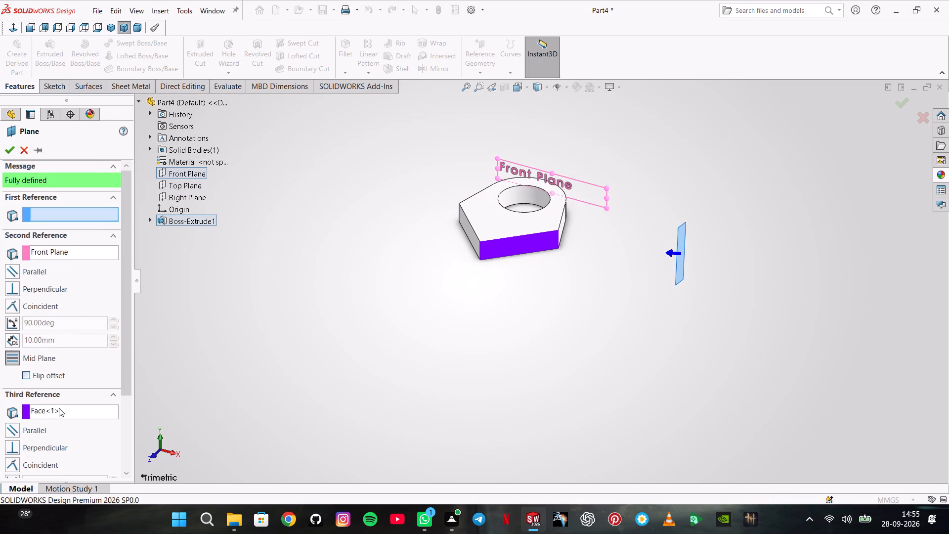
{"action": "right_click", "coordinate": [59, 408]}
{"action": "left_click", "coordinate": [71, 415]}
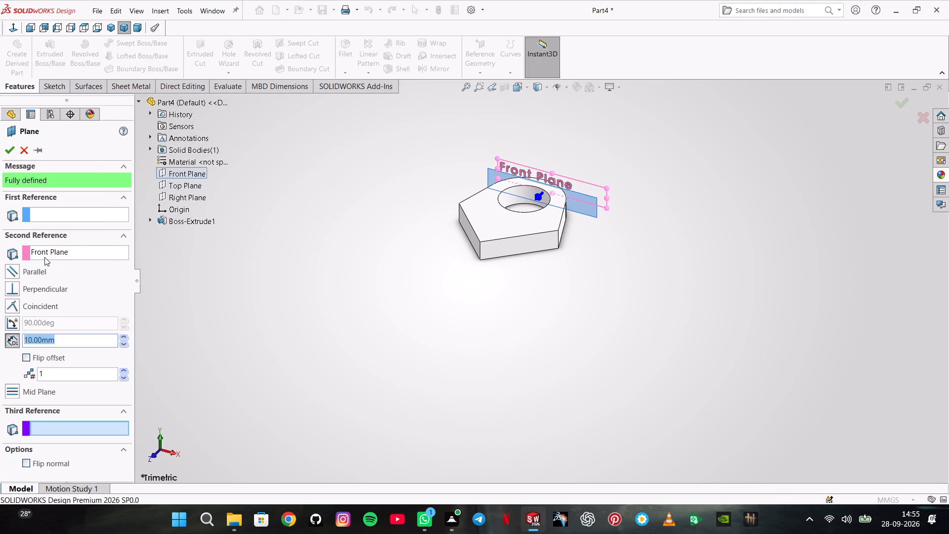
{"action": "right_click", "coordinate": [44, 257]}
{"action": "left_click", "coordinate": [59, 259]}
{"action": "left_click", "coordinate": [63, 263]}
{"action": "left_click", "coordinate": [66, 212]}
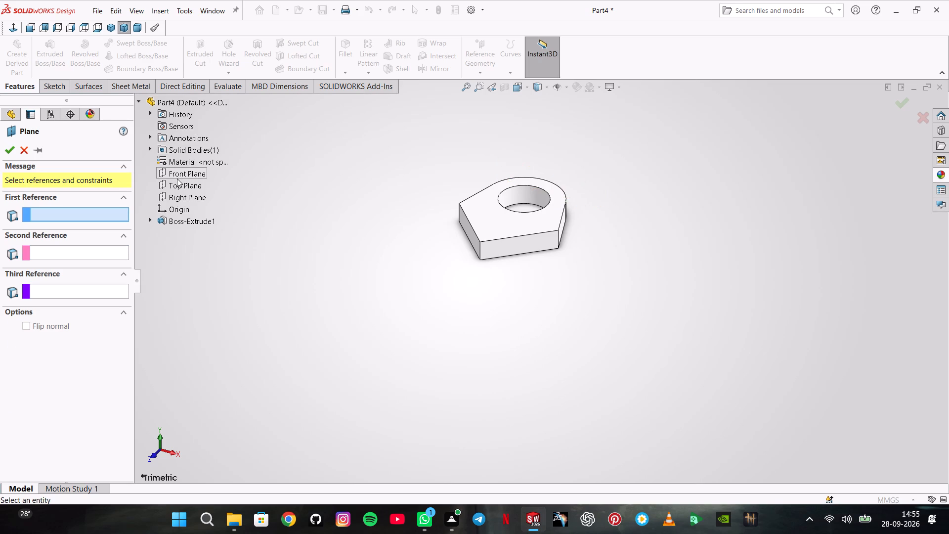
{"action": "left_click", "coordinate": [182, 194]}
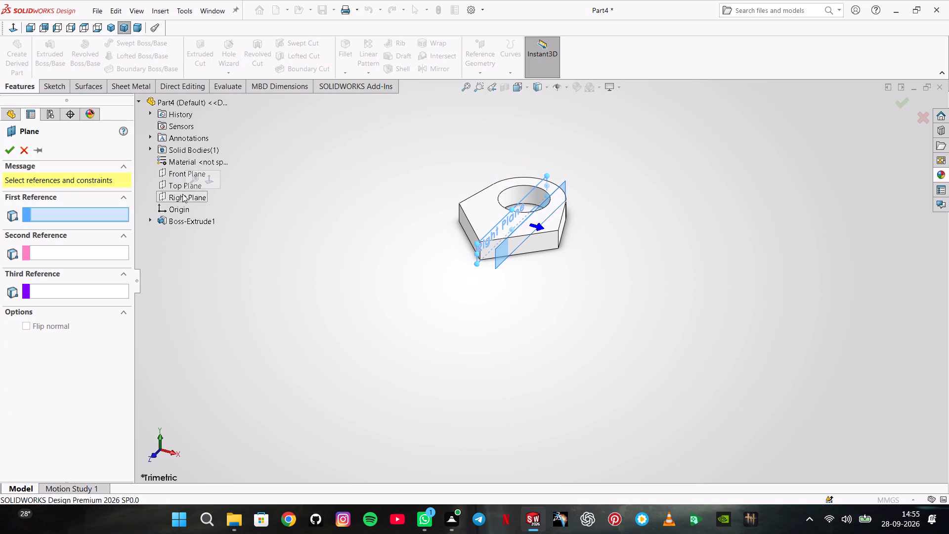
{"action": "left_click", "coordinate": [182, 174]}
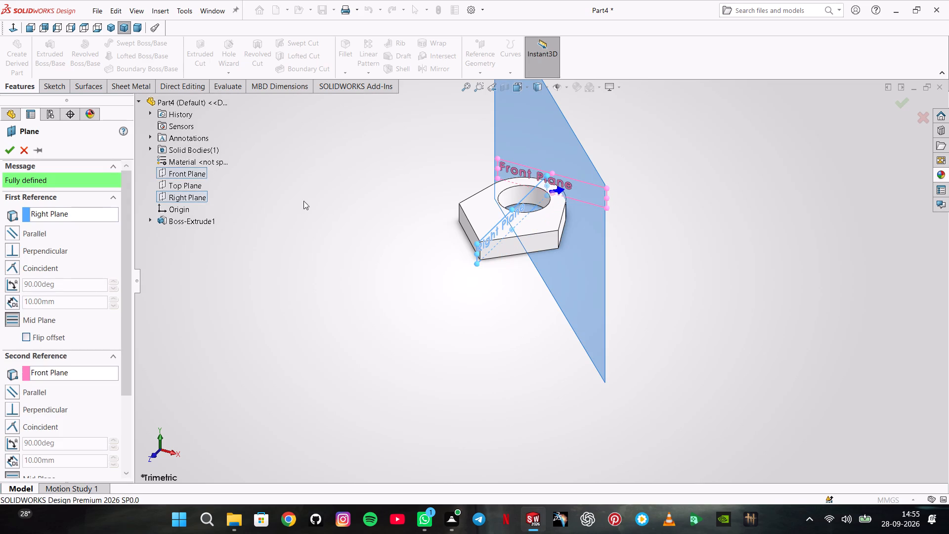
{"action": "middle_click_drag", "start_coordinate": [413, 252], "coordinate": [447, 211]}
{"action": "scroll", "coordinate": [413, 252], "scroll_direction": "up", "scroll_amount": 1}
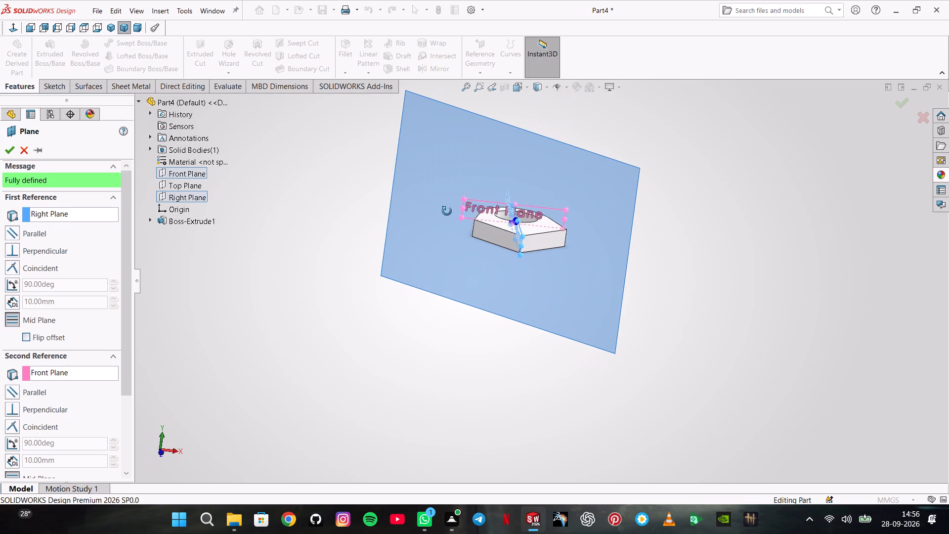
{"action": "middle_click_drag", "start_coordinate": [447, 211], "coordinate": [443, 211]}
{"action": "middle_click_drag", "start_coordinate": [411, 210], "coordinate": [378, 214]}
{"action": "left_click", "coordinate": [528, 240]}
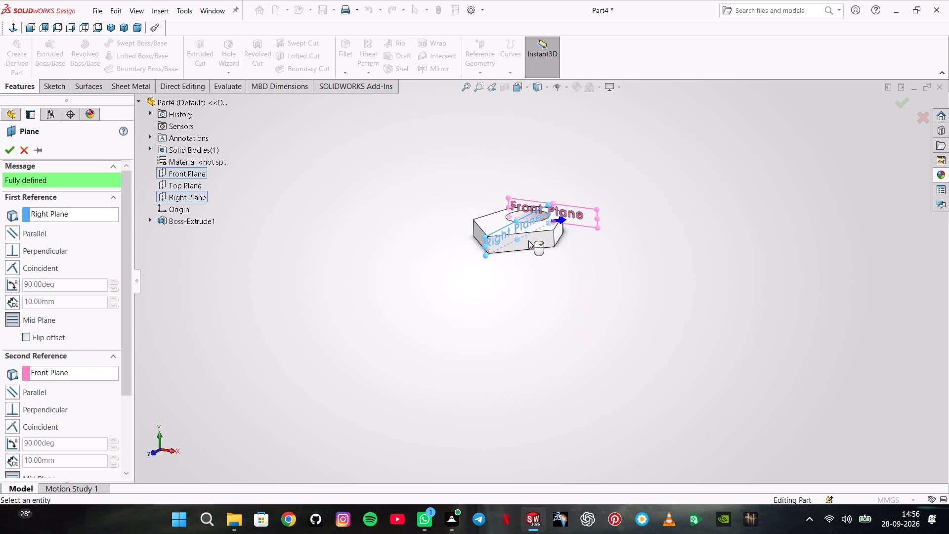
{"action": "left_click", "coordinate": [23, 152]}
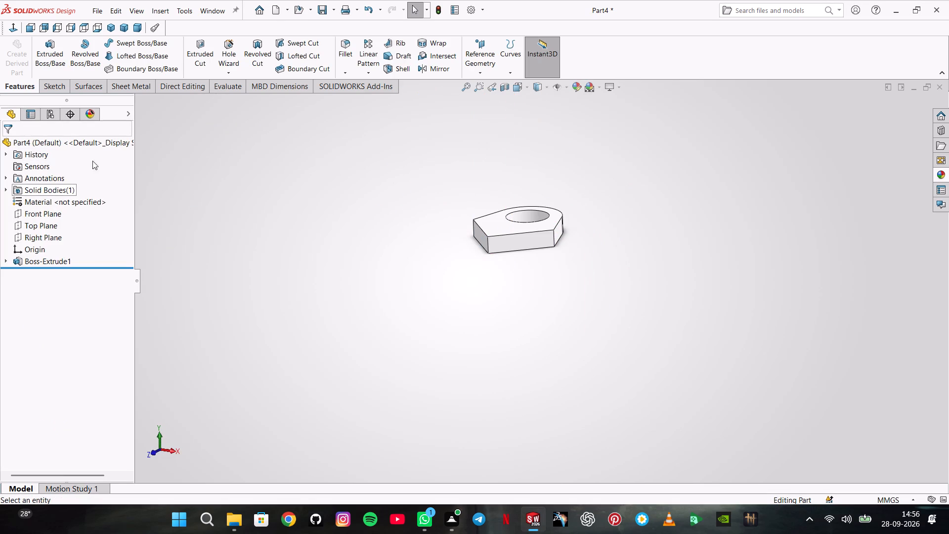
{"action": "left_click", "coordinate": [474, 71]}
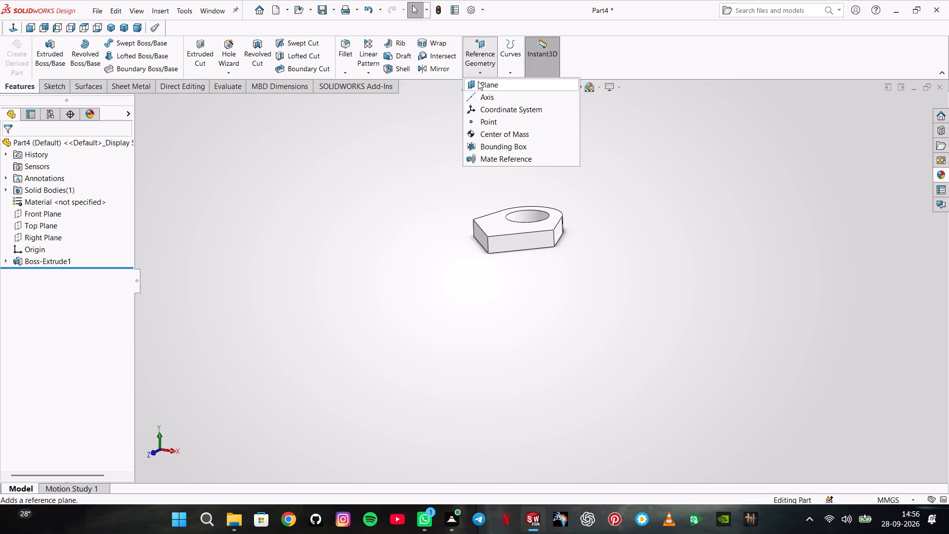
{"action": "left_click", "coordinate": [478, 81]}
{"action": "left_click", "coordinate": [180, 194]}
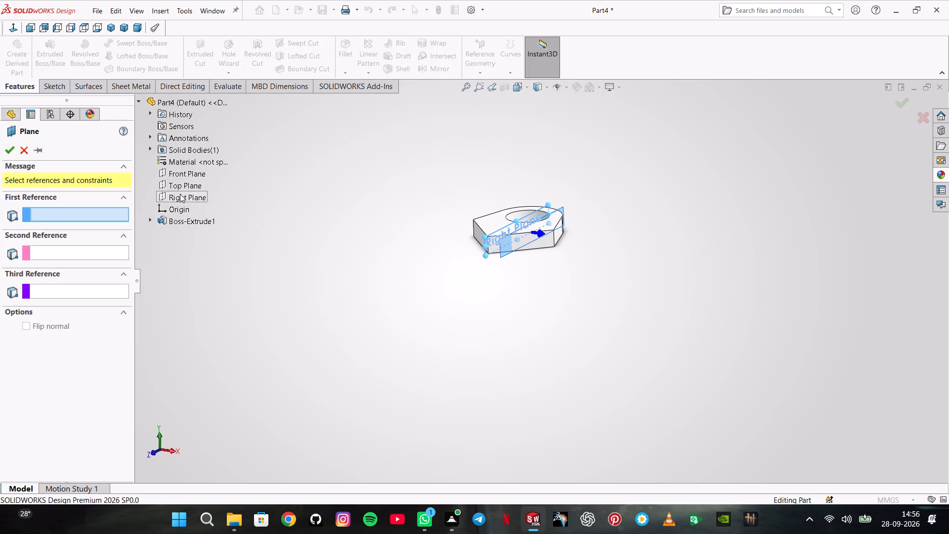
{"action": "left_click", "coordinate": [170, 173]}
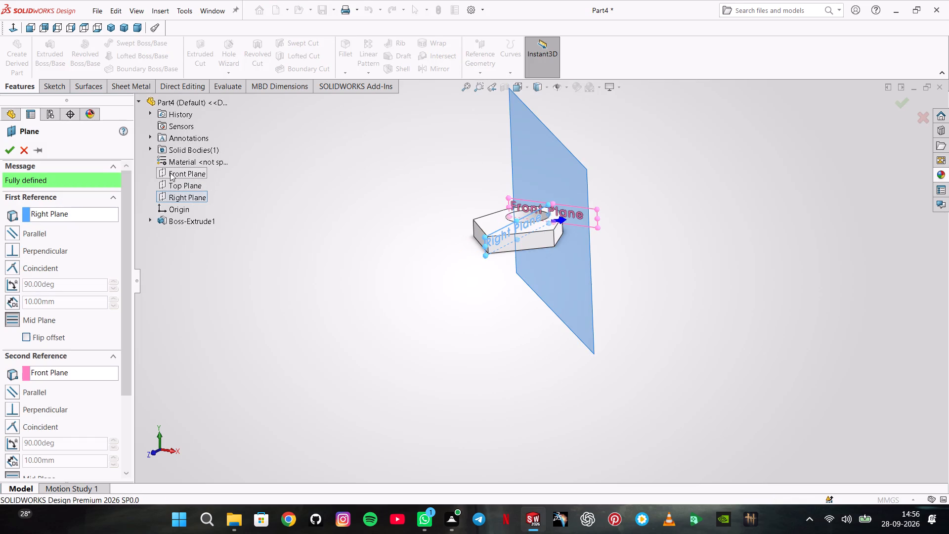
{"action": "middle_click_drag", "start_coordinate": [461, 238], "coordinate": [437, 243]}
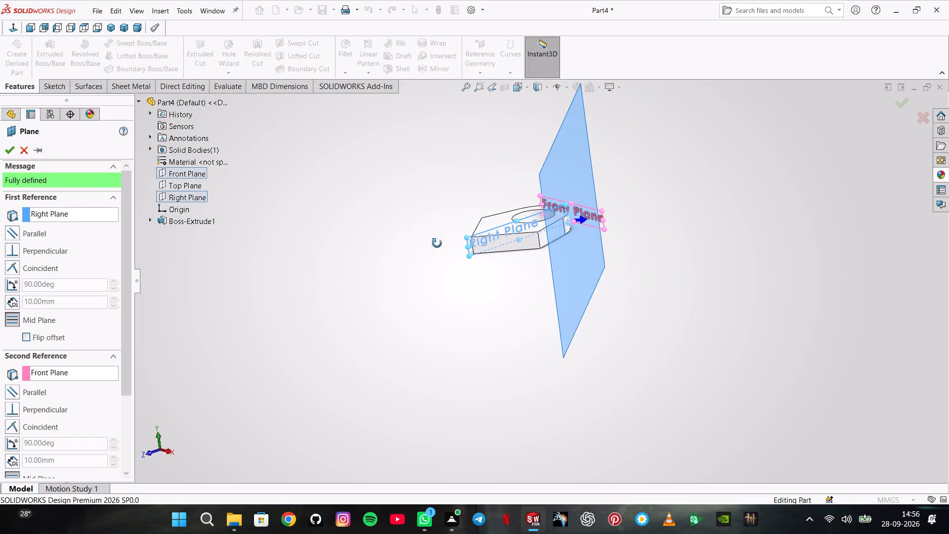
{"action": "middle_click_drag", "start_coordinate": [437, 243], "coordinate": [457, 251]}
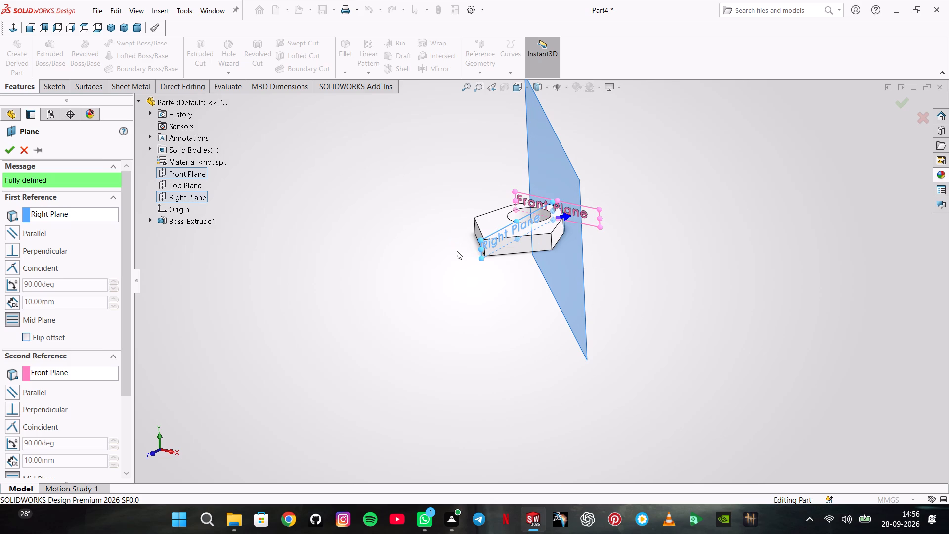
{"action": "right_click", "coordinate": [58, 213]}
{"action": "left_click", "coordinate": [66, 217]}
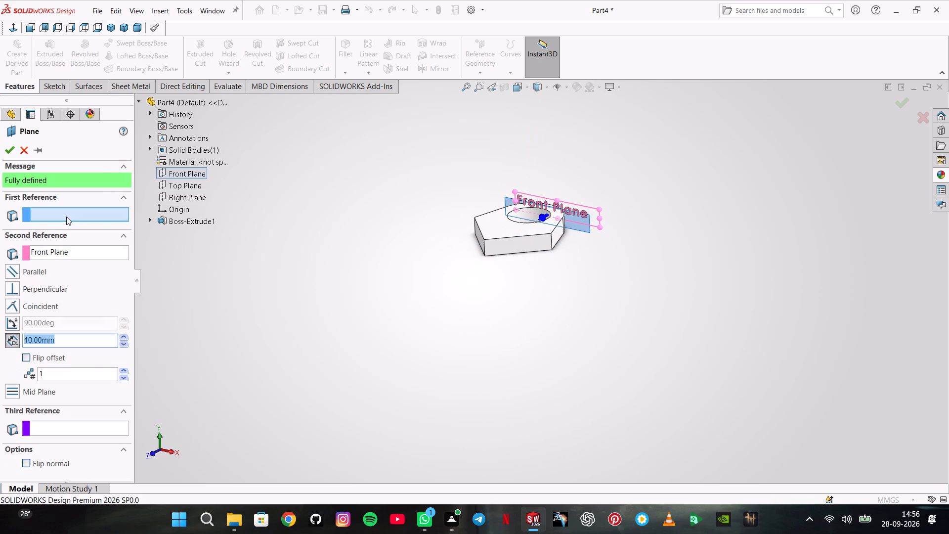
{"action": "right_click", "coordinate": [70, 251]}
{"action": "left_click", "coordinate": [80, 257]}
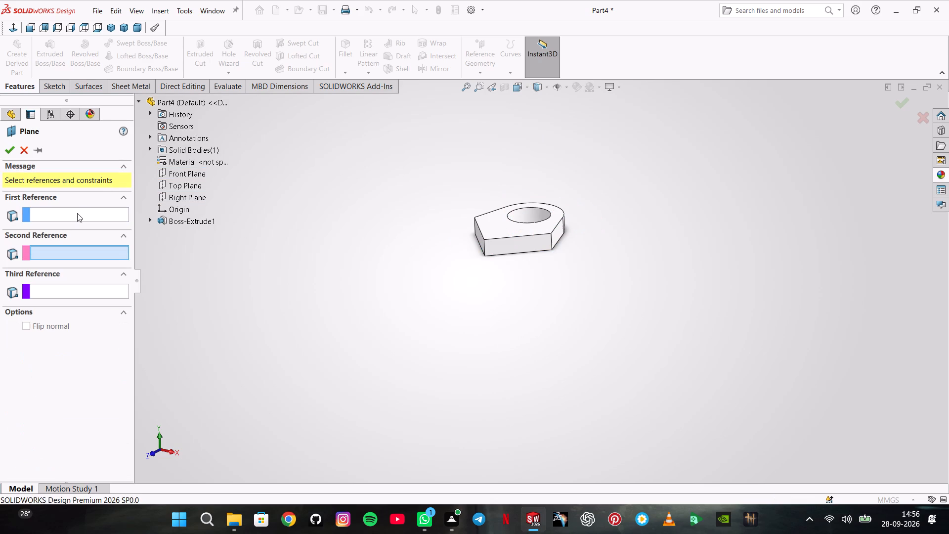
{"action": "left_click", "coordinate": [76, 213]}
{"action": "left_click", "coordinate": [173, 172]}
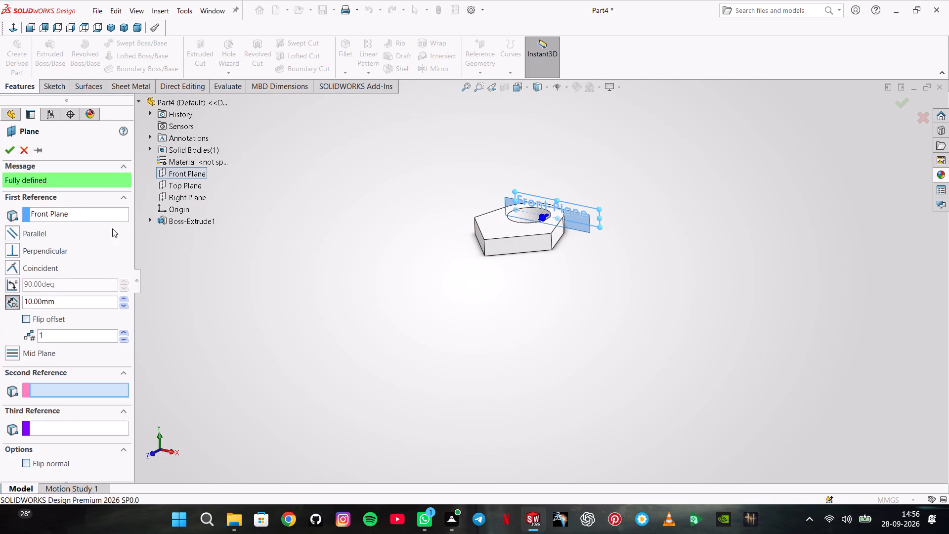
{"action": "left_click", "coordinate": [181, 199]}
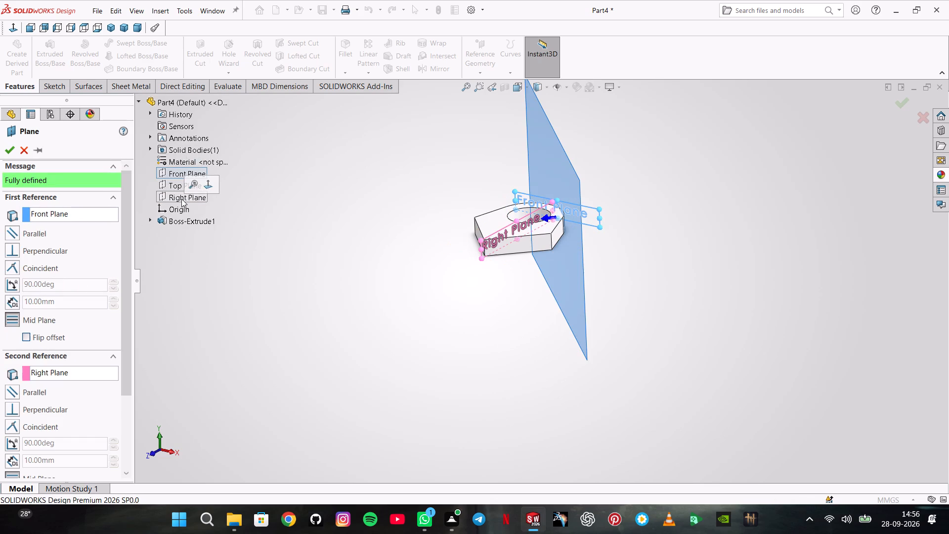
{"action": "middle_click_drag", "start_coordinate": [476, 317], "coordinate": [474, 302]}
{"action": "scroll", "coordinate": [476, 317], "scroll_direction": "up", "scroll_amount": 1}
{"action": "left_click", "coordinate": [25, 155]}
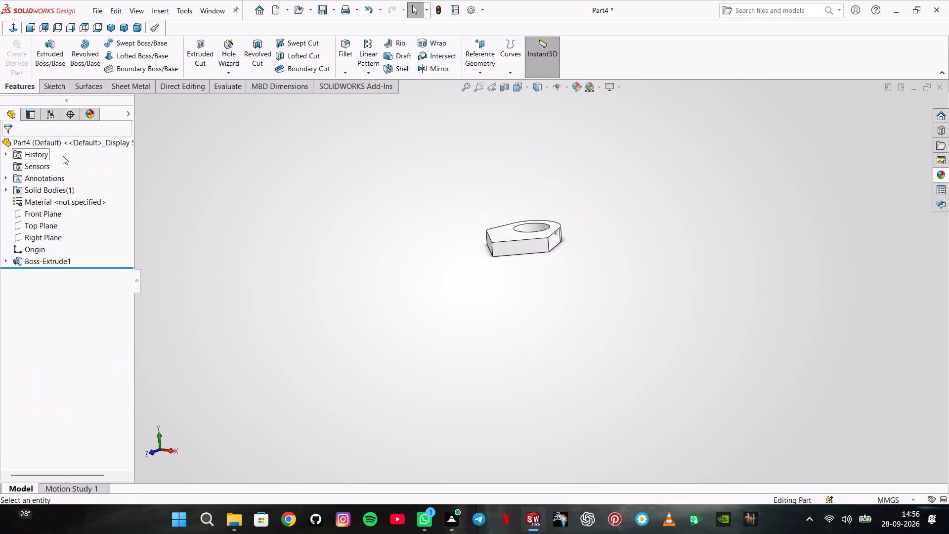
Create a reference plane at 0 mm offset from the block's angled flat side face.
{"action": "left_click", "coordinate": [469, 70]}
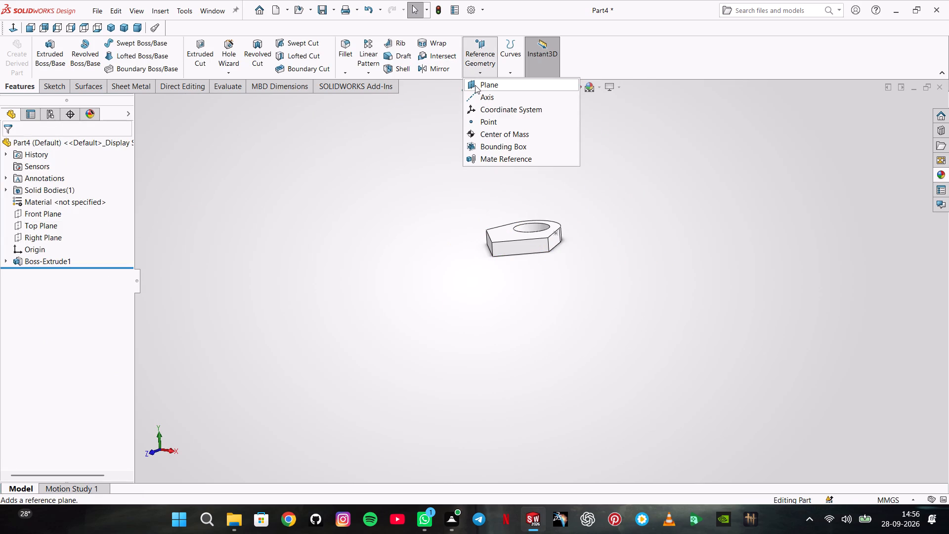
{"action": "left_click", "coordinate": [475, 85]}
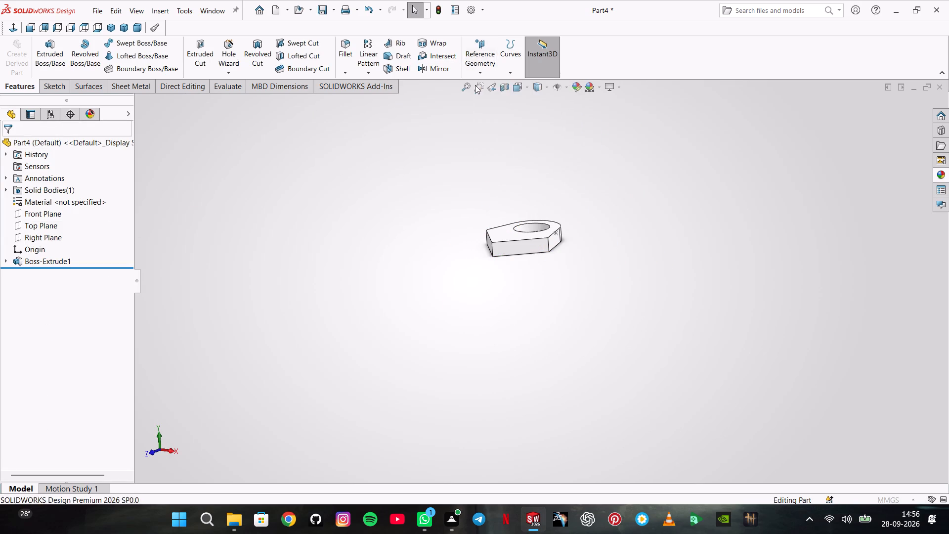
{"action": "left_click", "coordinate": [505, 248]}
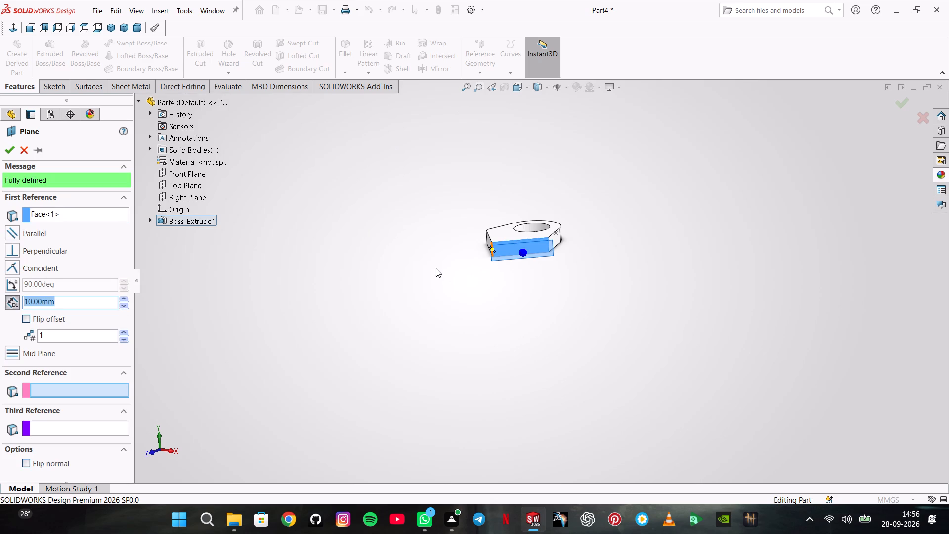
{"action": "middle_click_drag", "start_coordinate": [436, 268], "coordinate": [453, 274]}
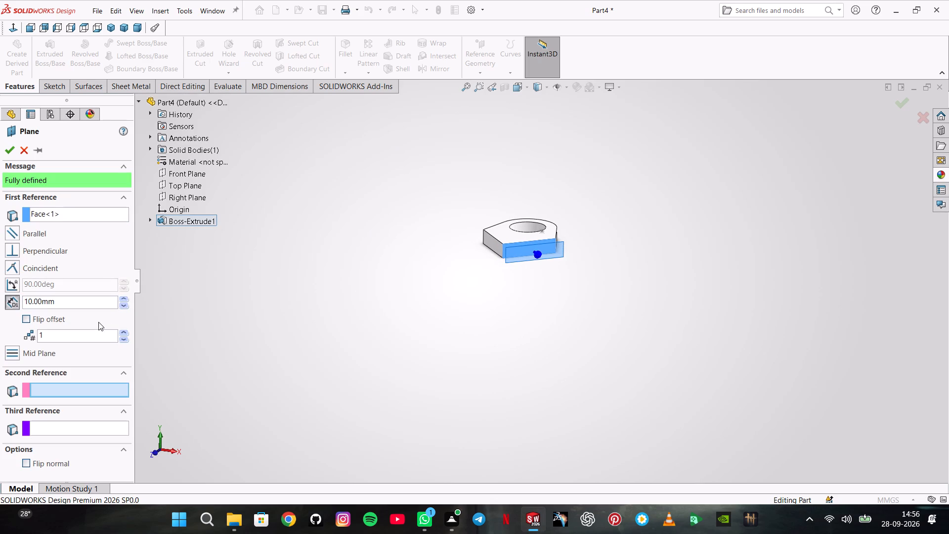
{"action": "double_click", "coordinate": [86, 307]}
{"action": "key", "text": "0"}
{"action": "key", "text": "Return"}
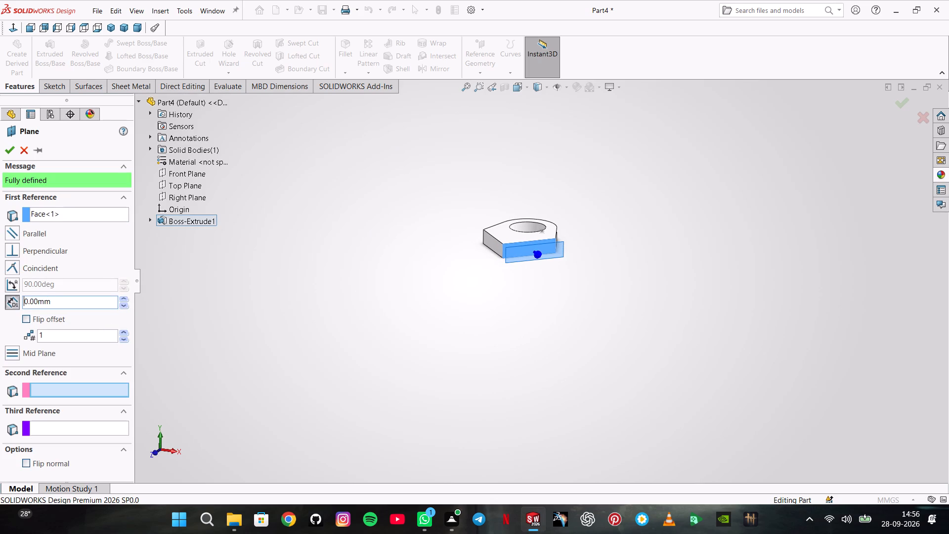
{"action": "key", "text": "Return"}
Start a sketch on the new reference plane and draw a vertical line about 26 mm up from the block's top edge.
{"action": "scroll", "coordinate": [536, 227], "scroll_direction": "down", "scroll_amount": 4}
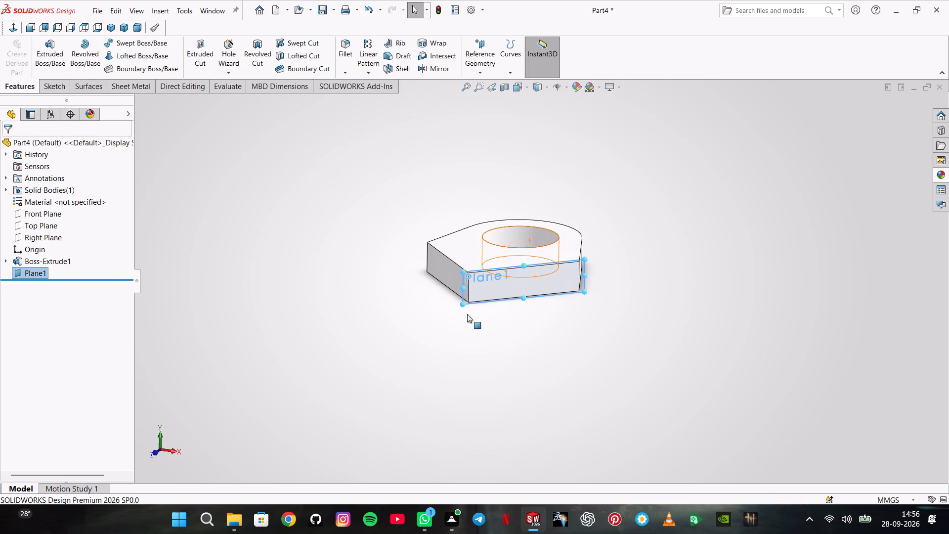
{"action": "right_click", "coordinate": [33, 277]}
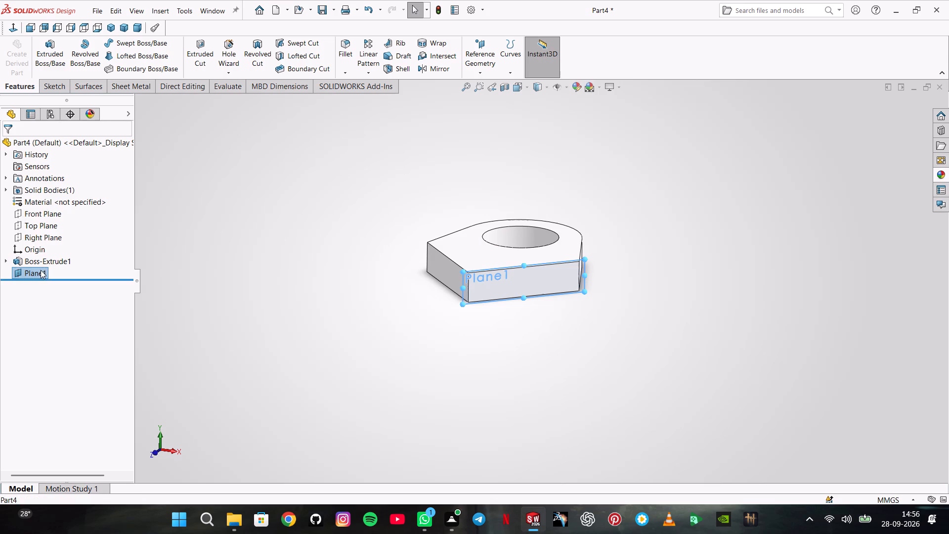
{"action": "left_click", "coordinate": [44, 265]}
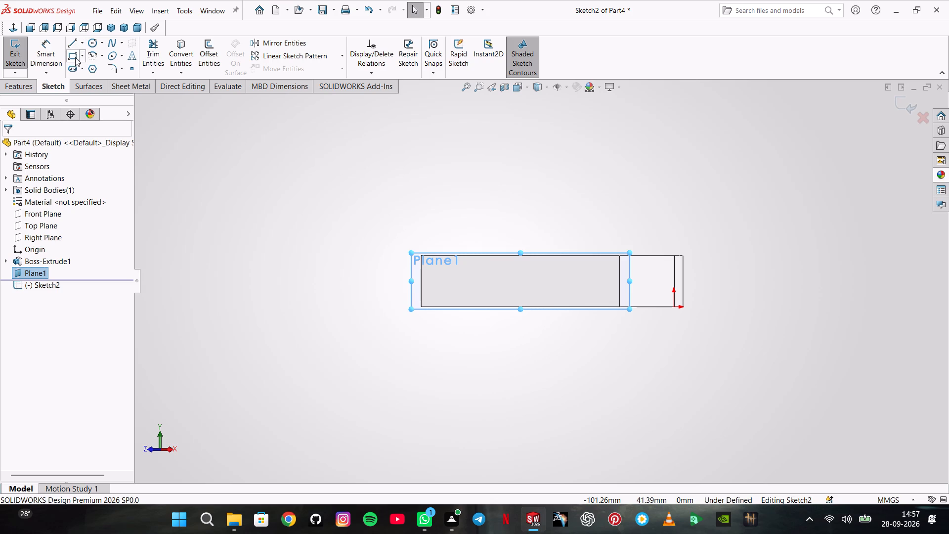
{"action": "left_click", "coordinate": [71, 44]}
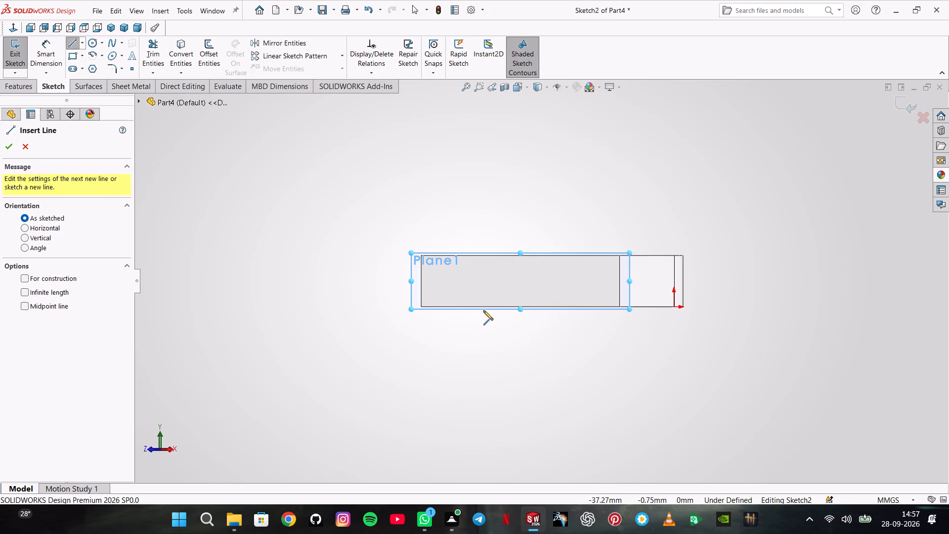
{"action": "left_click", "coordinate": [478, 256]}
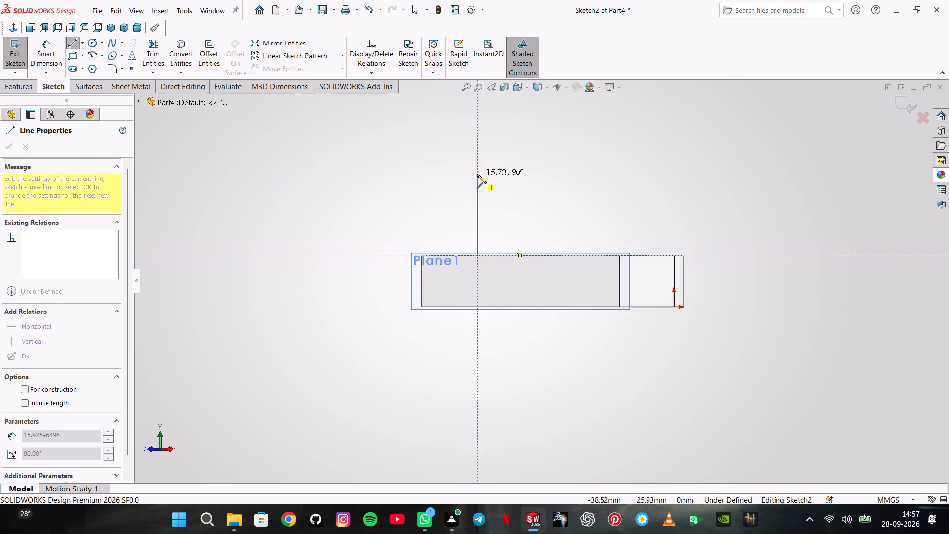
{"action": "left_click", "coordinate": [479, 123]}
{"action": "double_click", "coordinate": [456, 136]}
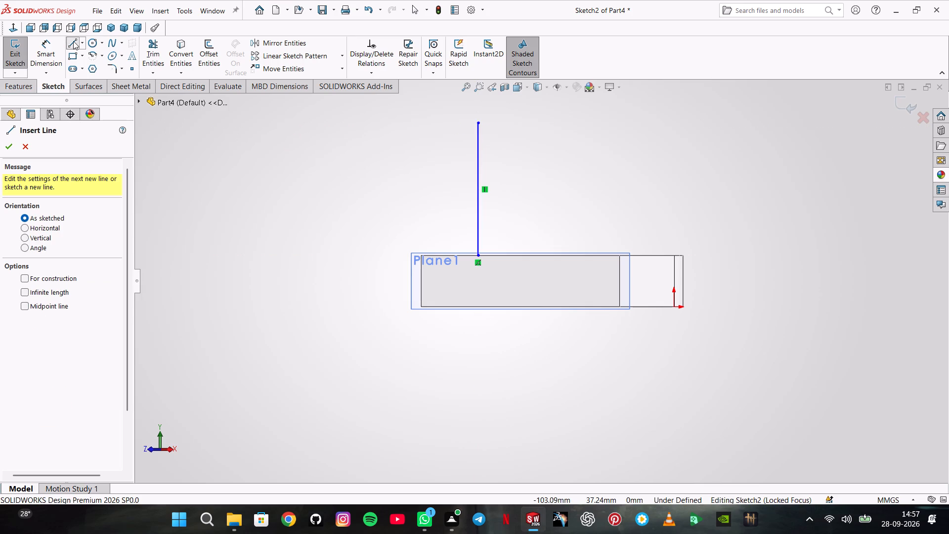
Sketch a circle of about 6 mm radius above the block, beside the vertical line's upper end.
{"action": "left_click", "coordinate": [93, 47]}
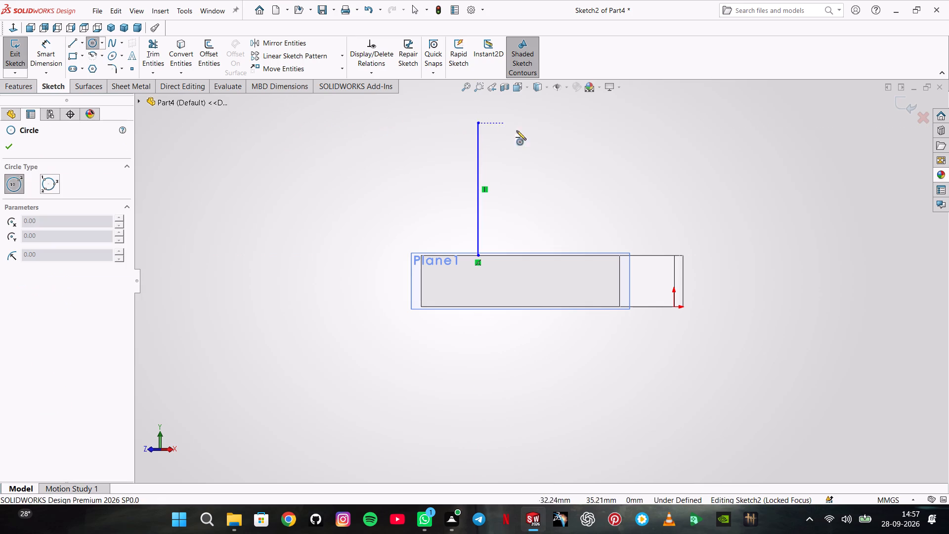
{"action": "left_click", "coordinate": [534, 151]}
{"action": "left_click", "coordinate": [543, 181]}
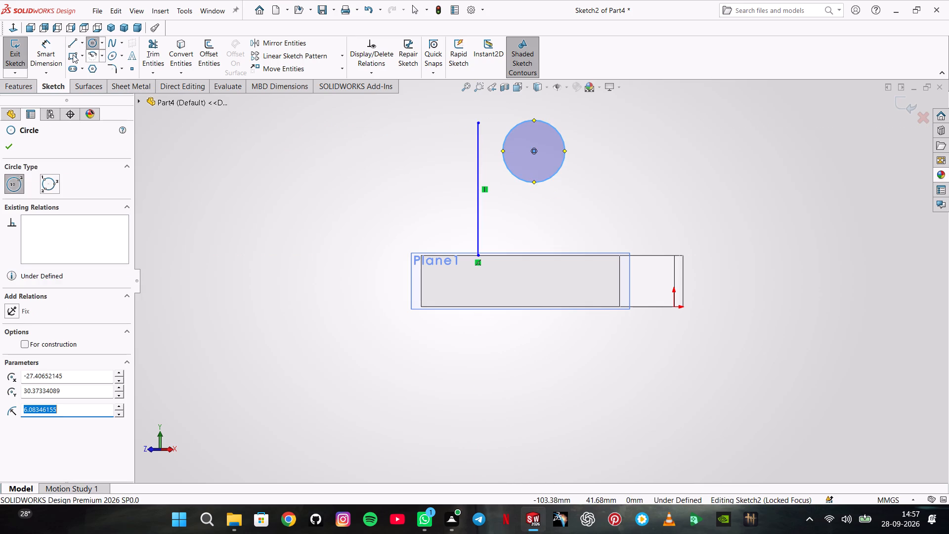
Draw a base line about 37 mm long along the block's top edge from the vertical line's foot, continuing into a second vertical about 27 mm tall.
{"action": "left_click", "coordinate": [73, 45]}
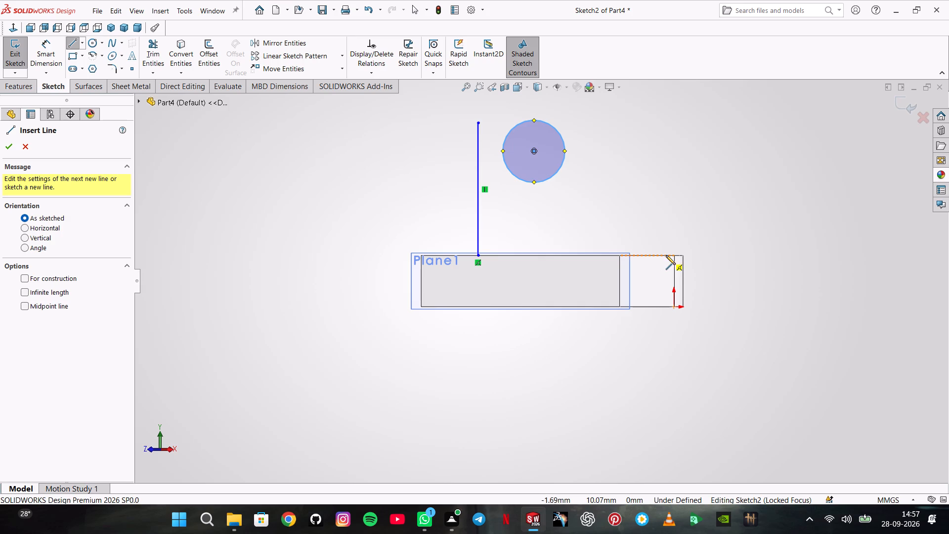
{"action": "left_click", "coordinate": [478, 256]}
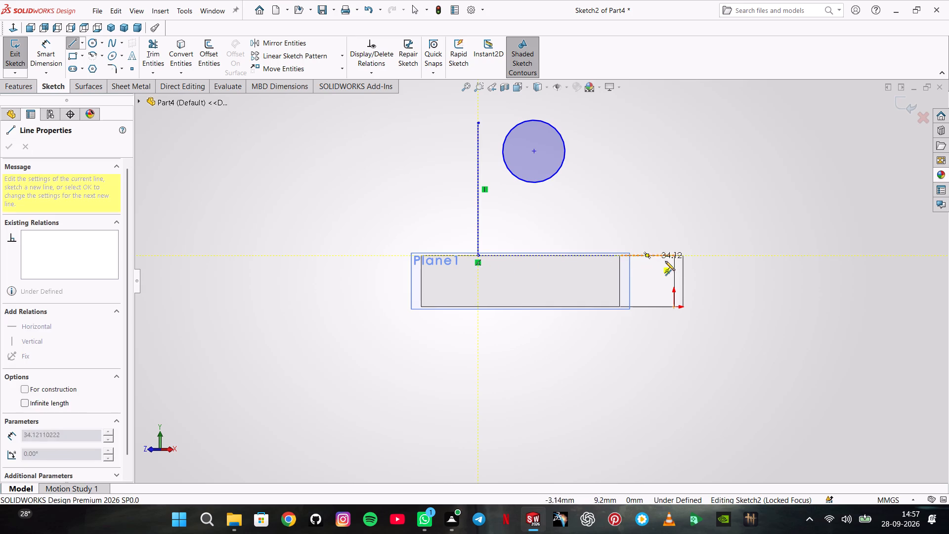
{"action": "left_click", "coordinate": [667, 255]}
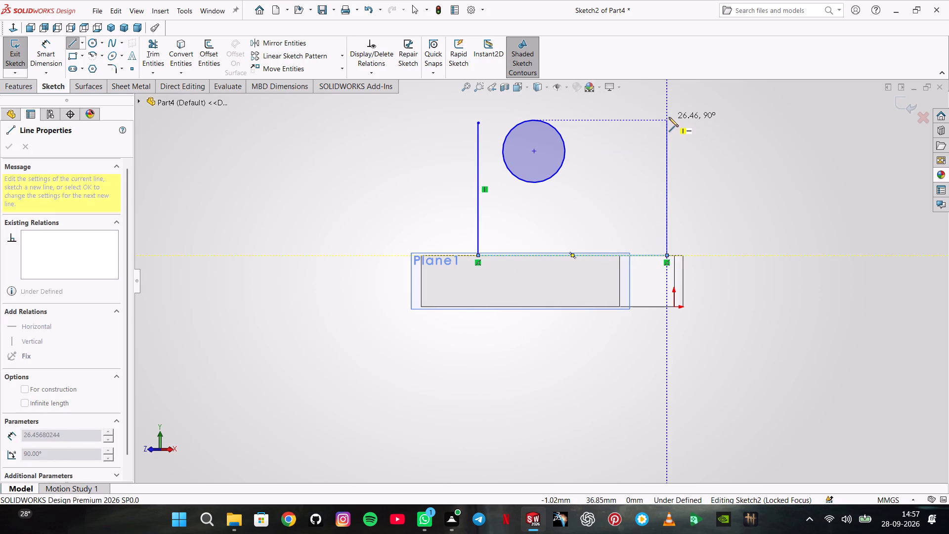
{"action": "left_click", "coordinate": [669, 116]}
{"action": "double_click", "coordinate": [683, 129]}
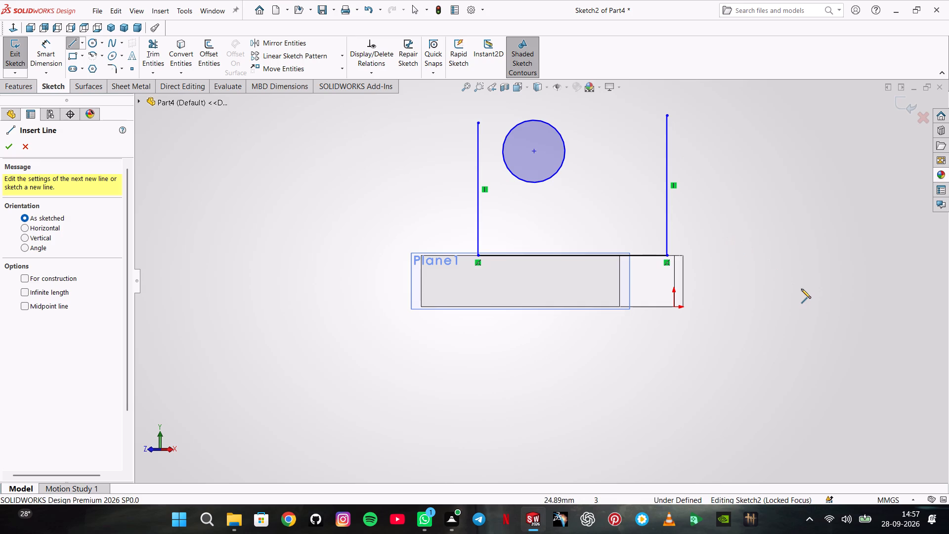
{"action": "key", "text": "Escape"}
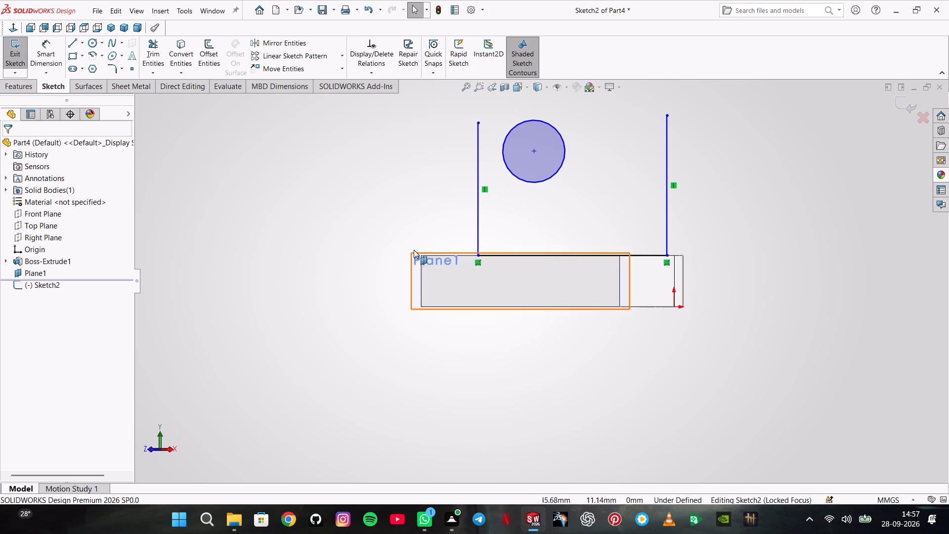
Dimension the first vertical line 20 mm from the side face's left vertical edge.
{"action": "left_click", "coordinate": [50, 58]}
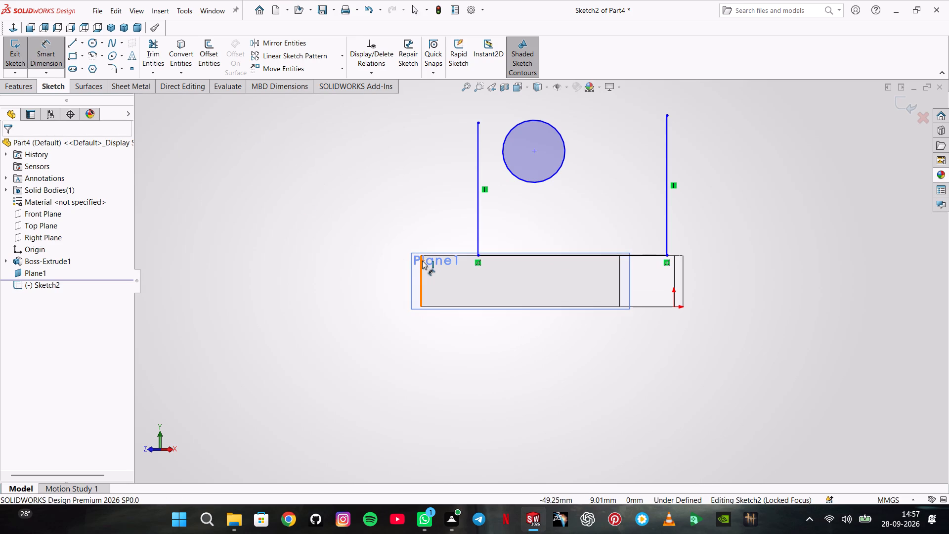
{"action": "left_click", "coordinate": [422, 260]}
{"action": "left_click", "coordinate": [477, 225]}
{"action": "left_click", "coordinate": [432, 163]}
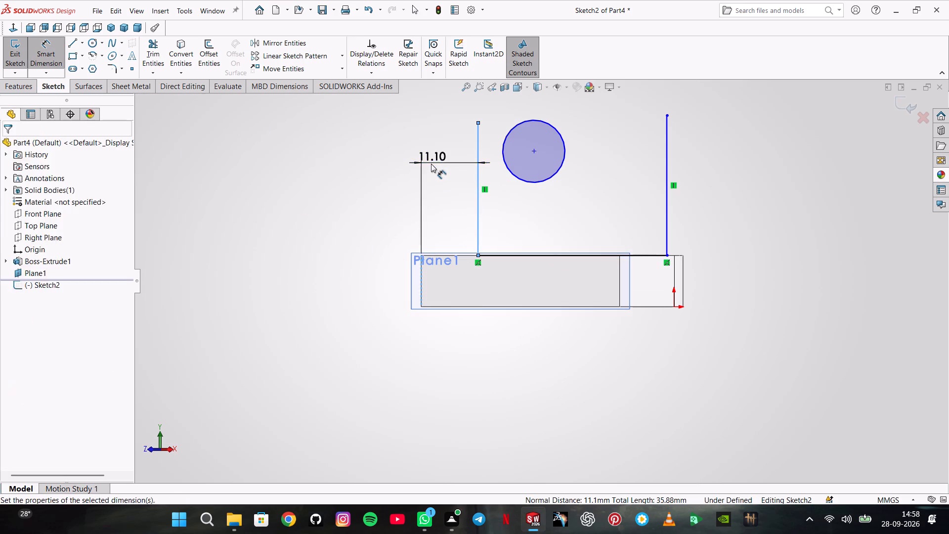
{"action": "type", "text": "20"}
{"action": "key", "text": "Return"}
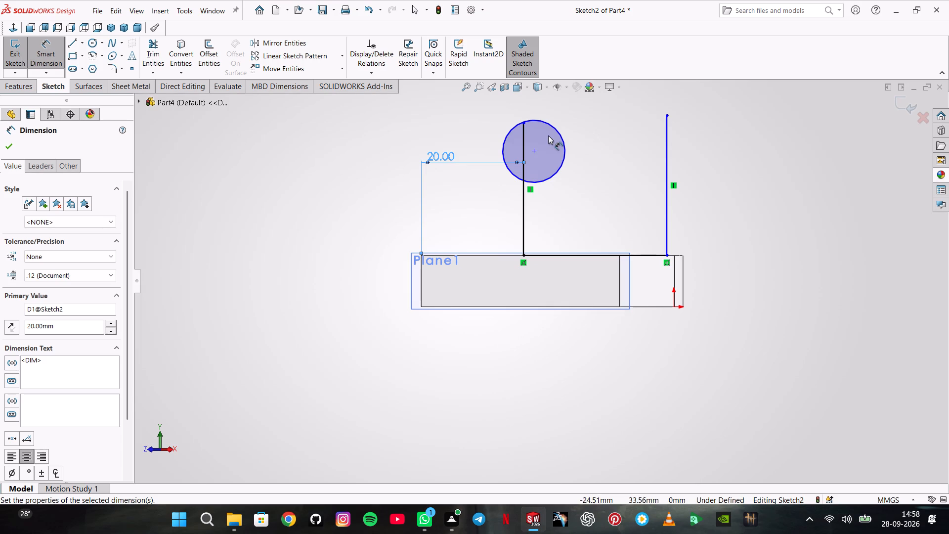
Dimension the circle's centre 32 mm above the block's bottom edge.
{"action": "left_click", "coordinate": [534, 155]}
{"action": "left_click", "coordinate": [536, 151]}
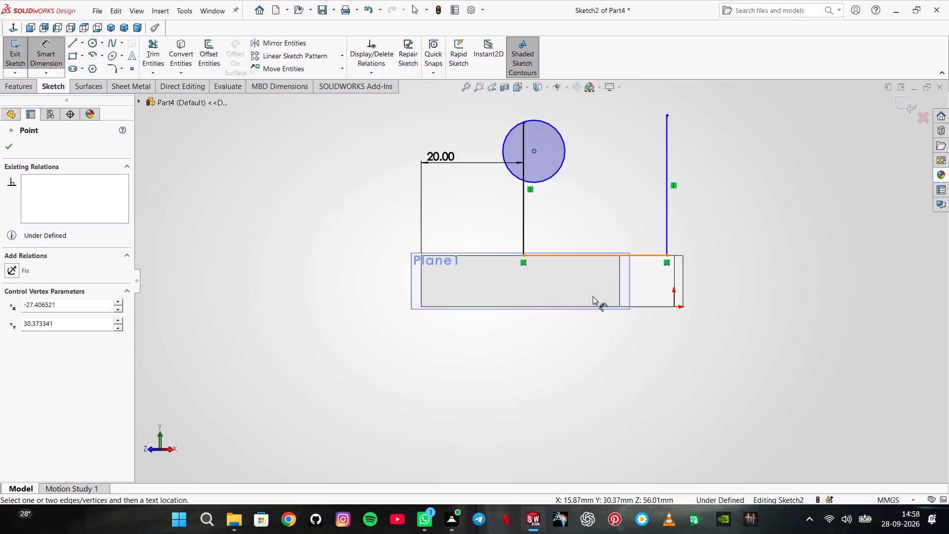
{"action": "left_click", "coordinate": [594, 306]}
{"action": "left_click", "coordinate": [733, 247]}
{"action": "type", "text": "32"}
{"action": "key", "text": "Return"}
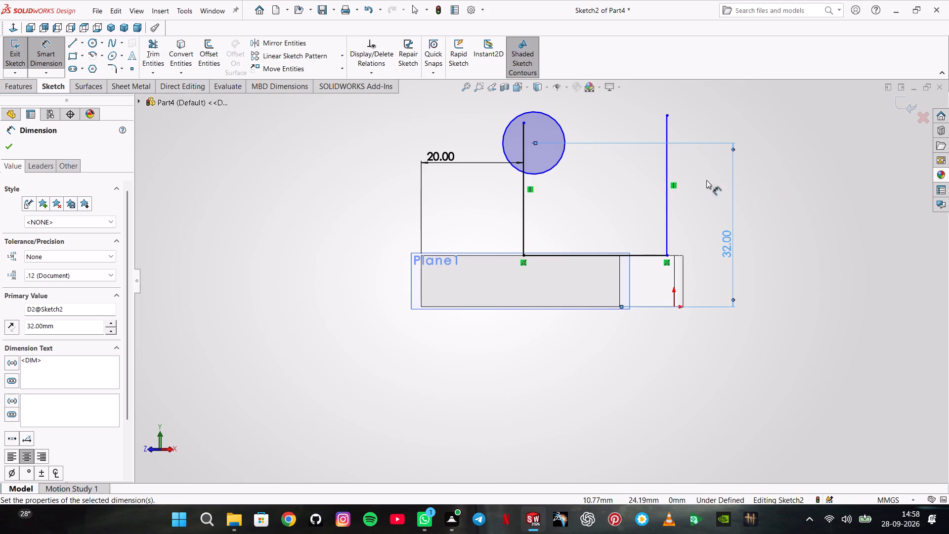
Dimension the horizontal base line between the two verticals to 18 mm.
{"action": "left_click", "coordinate": [650, 258]}
{"action": "left_click", "coordinate": [646, 342]}
{"action": "type", "text": "36/2"}
{"action": "key", "text": "Return"}
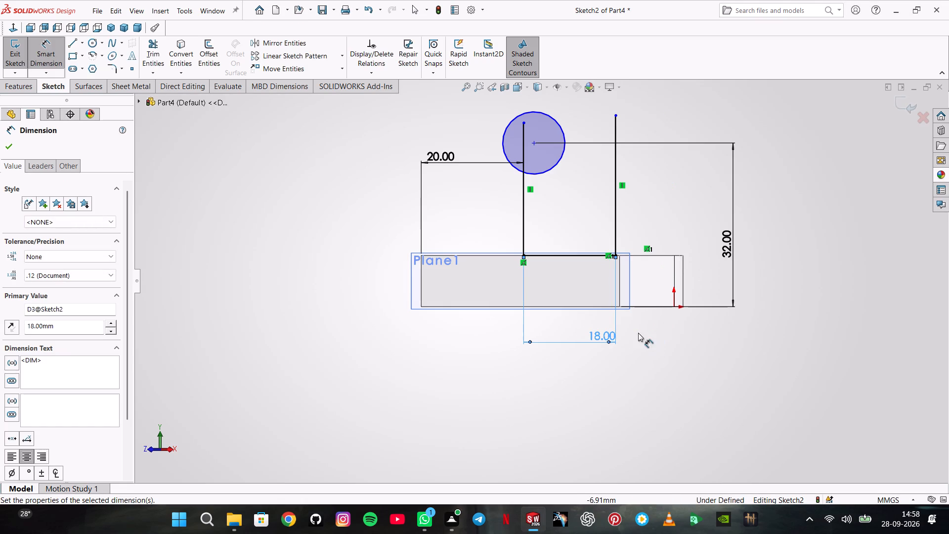
Set the horizontal base line's dimension between the two verticals to 36 mm.
{"action": "left_click", "coordinate": [601, 336]}
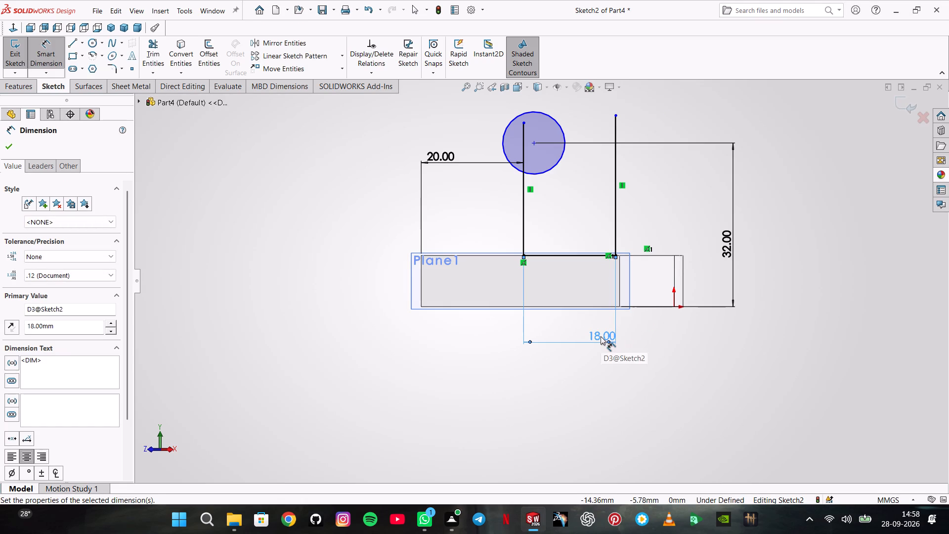
{"action": "left_click", "coordinate": [601, 336]}
{"action": "type", "text": "36"}
{"action": "key", "text": "Return"}
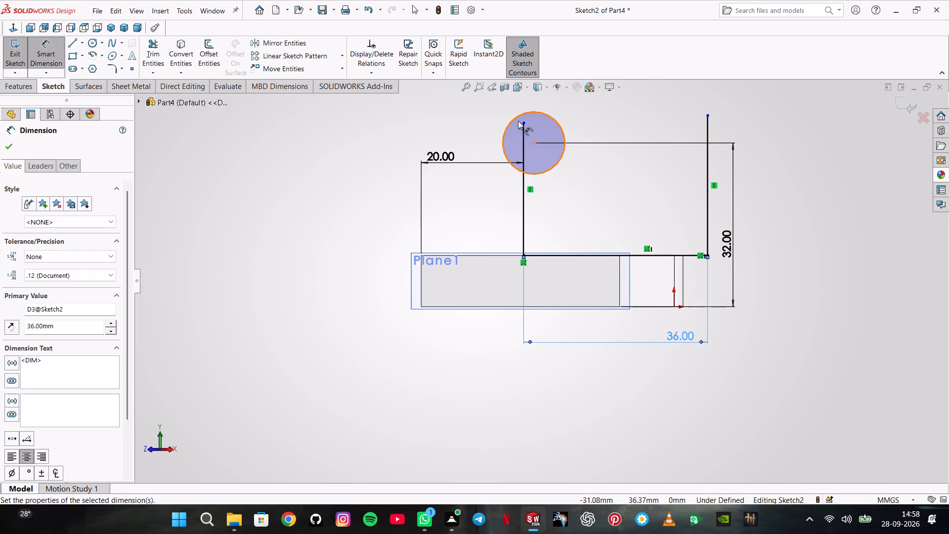
Dimension the circle's diameter to 36 mm.
{"action": "left_click", "coordinate": [566, 136]}
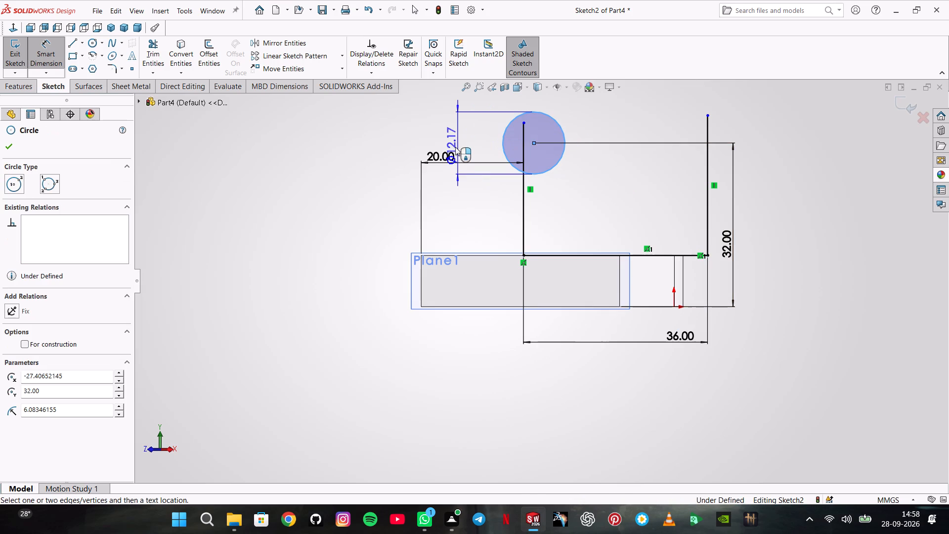
{"action": "left_click", "coordinate": [471, 140]}
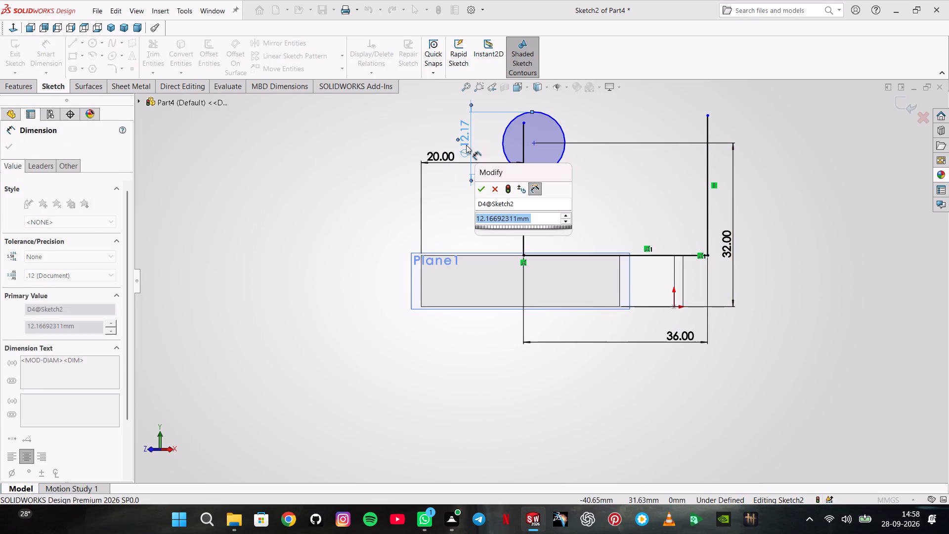
{"action": "type", "text": "36"}
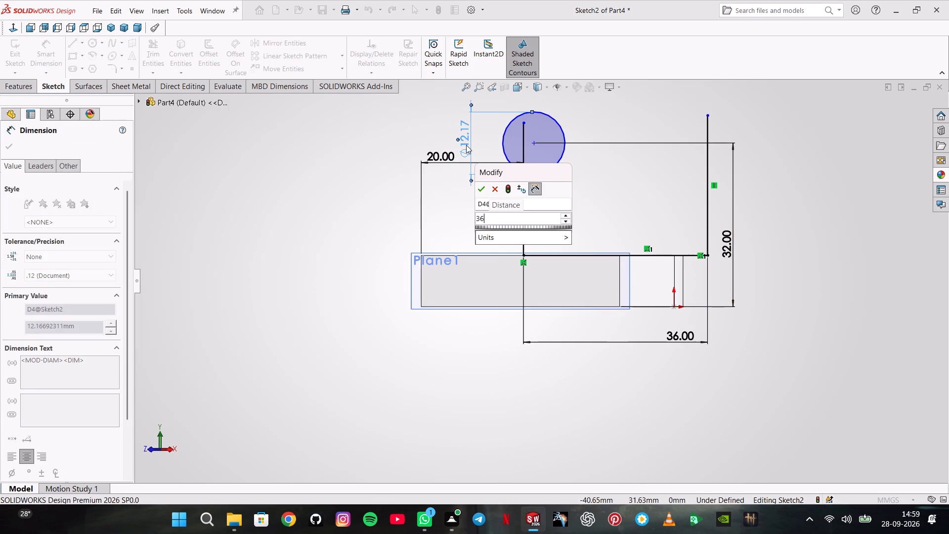
{"action": "key", "text": "Return"}
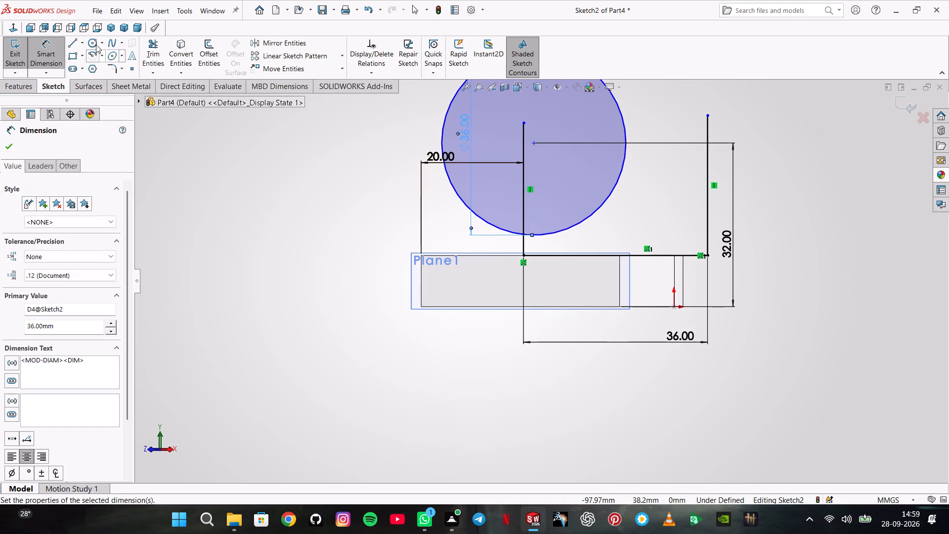
Draw a smaller circle concentric with the 36 mm circle and dimension its diameter to 22 mm.
{"action": "left_click", "coordinate": [96, 44]}
{"action": "left_click", "coordinate": [536, 142]}
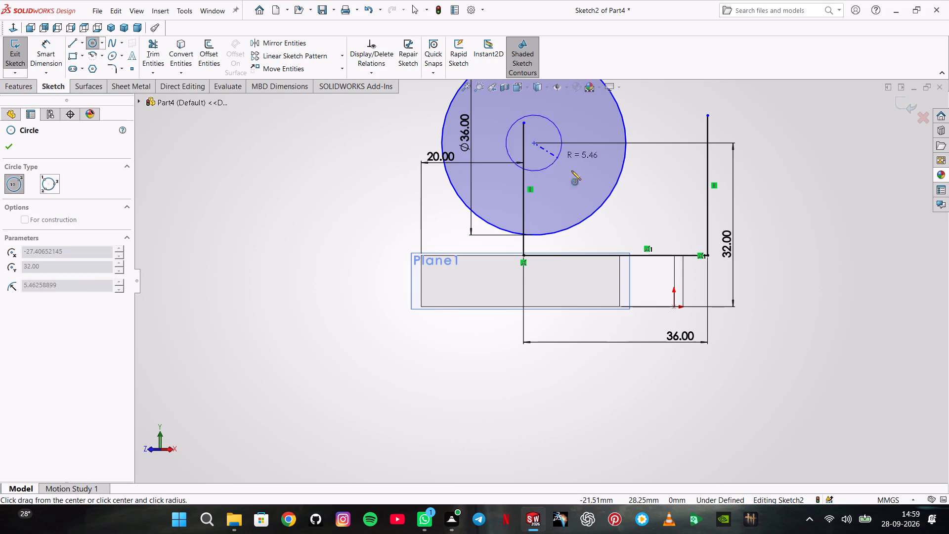
{"action": "left_click", "coordinate": [576, 186]}
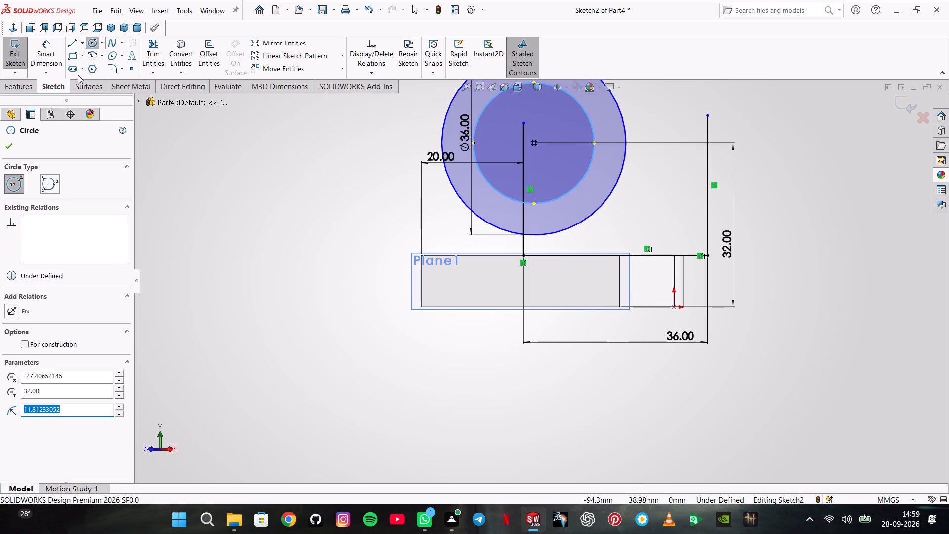
{"action": "left_click", "coordinate": [64, 65]}
{"action": "left_click", "coordinate": [478, 170]}
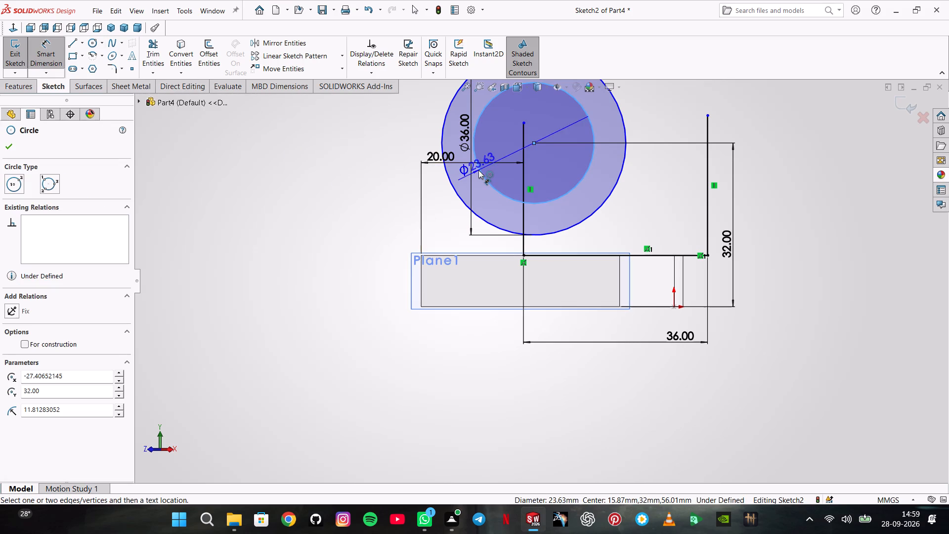
{"action": "left_click", "coordinate": [664, 162]}
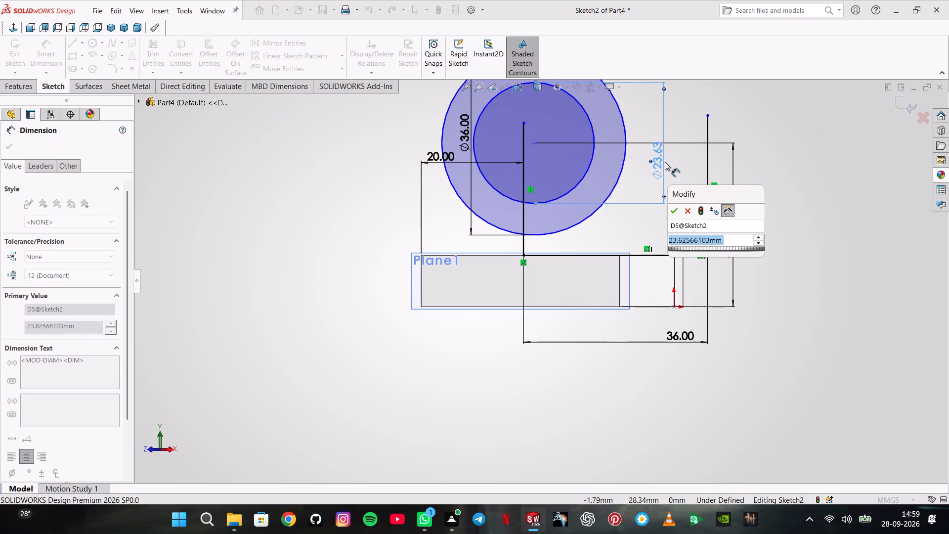
{"action": "key", "text": "2"}
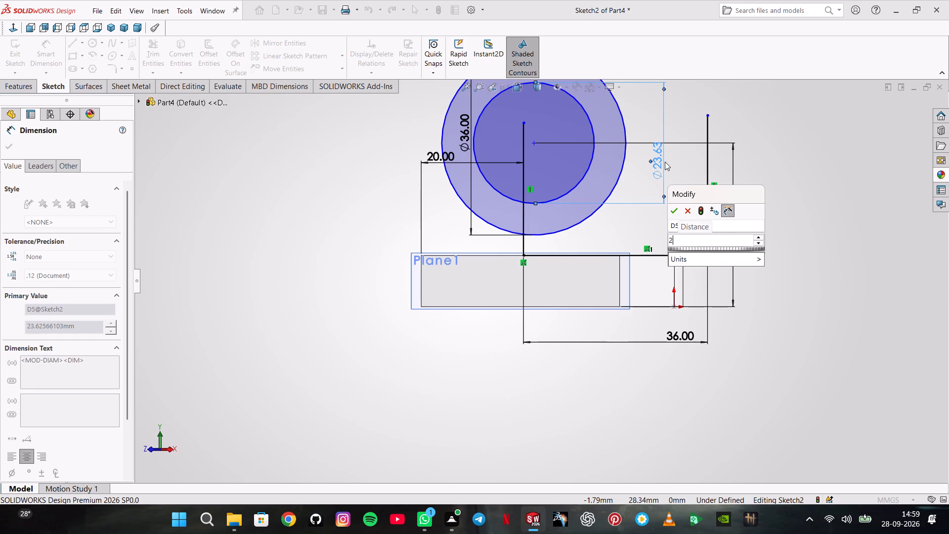
{"action": "key", "text": "2"}
{"action": "key", "text": "Return"}
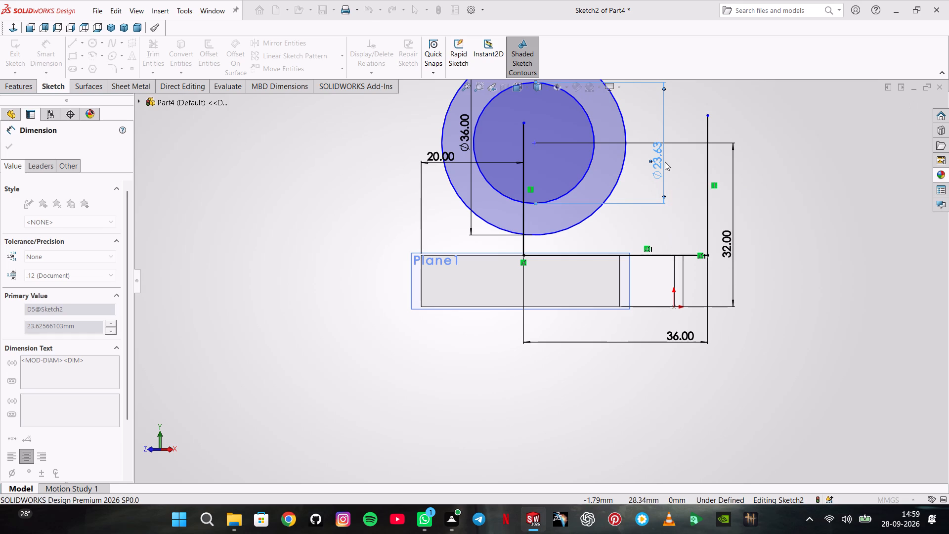
Dimension the circles' shared centre at 36/2 mm horizontally from the second vertical line.
{"action": "left_click", "coordinate": [536, 146]}
{"action": "left_click", "coordinate": [707, 157]}
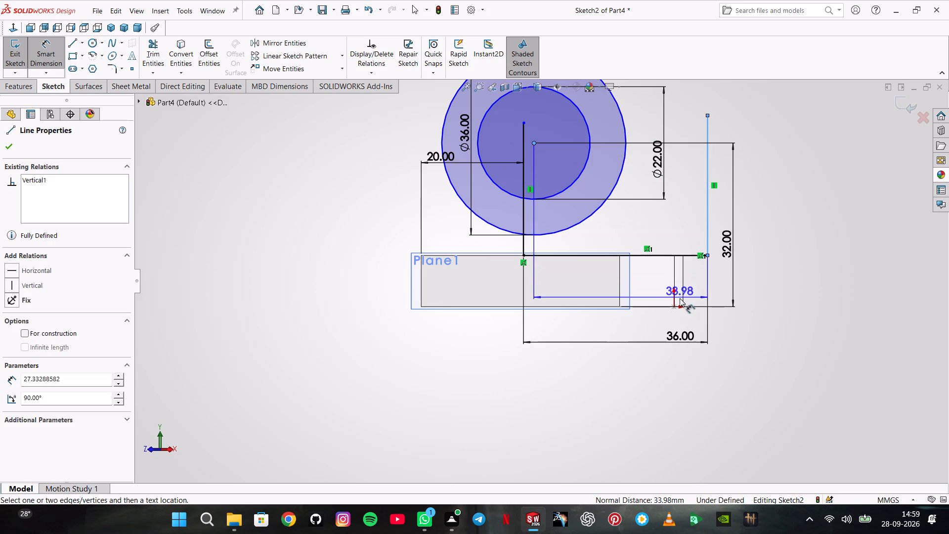
{"action": "left_click", "coordinate": [684, 319]}
{"action": "type", "text": "36/2"}
{"action": "key", "text": "Return"}
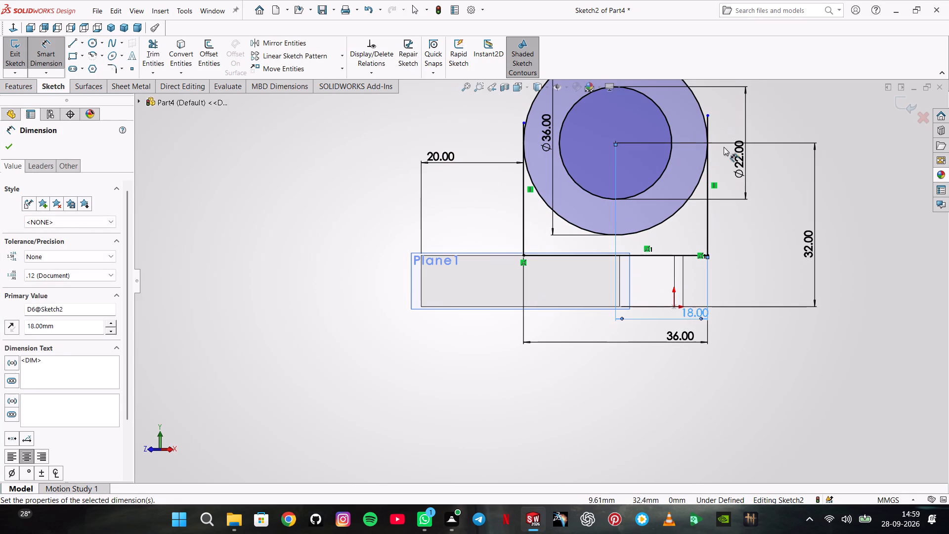
{"action": "key", "text": "grave"}
{"action": "key", "text": "Escape"}
{"action": "key", "text": "Escape"}
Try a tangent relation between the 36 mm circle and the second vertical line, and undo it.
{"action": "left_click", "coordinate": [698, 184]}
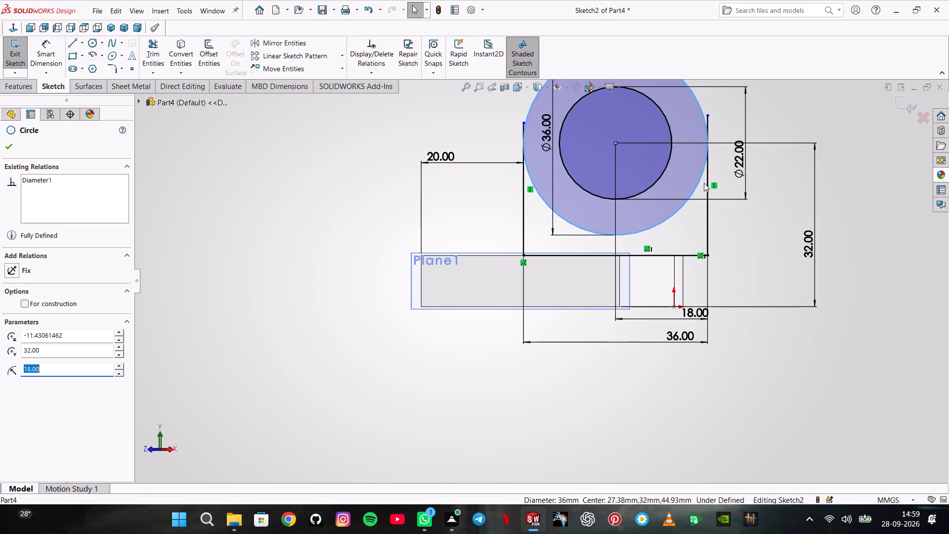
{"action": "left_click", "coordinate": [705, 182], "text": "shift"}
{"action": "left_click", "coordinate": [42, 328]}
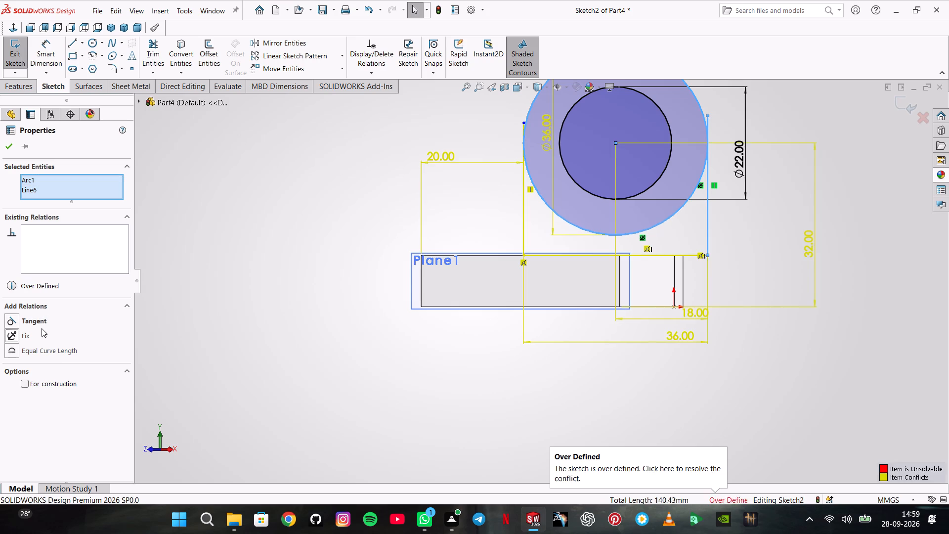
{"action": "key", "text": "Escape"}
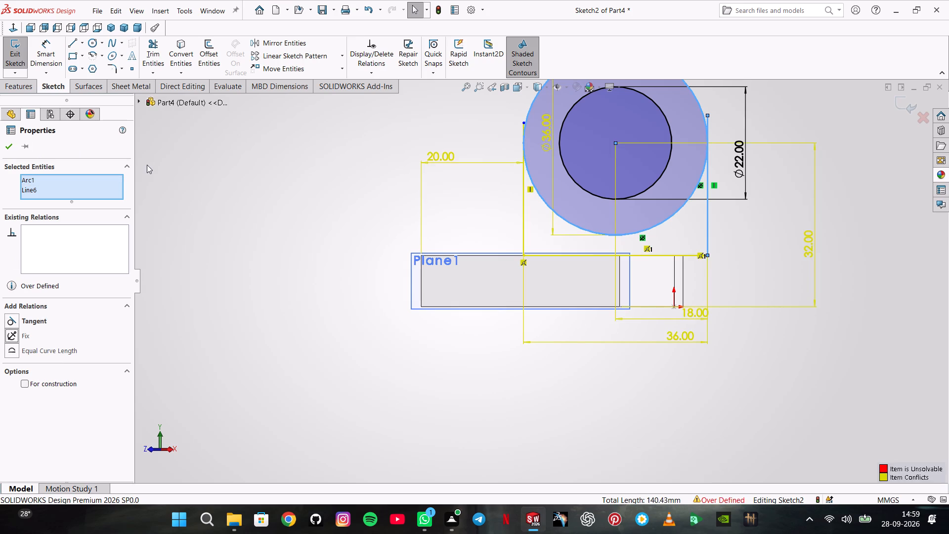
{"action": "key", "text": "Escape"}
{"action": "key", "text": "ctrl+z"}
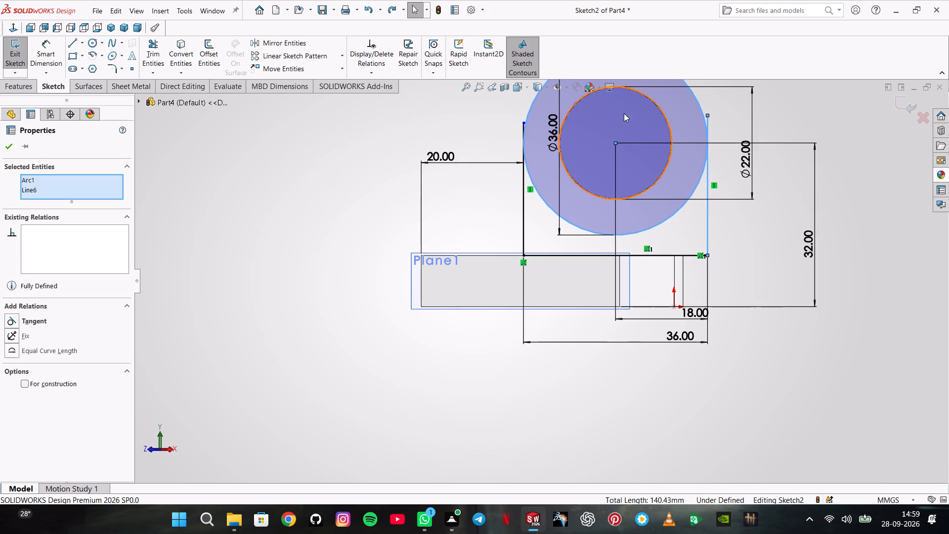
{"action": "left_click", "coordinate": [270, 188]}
Trim both vertical lines' ends above the tangent points and the lower half of the 36 mm circle to form the lug outline.
{"action": "left_click", "coordinate": [149, 49]}
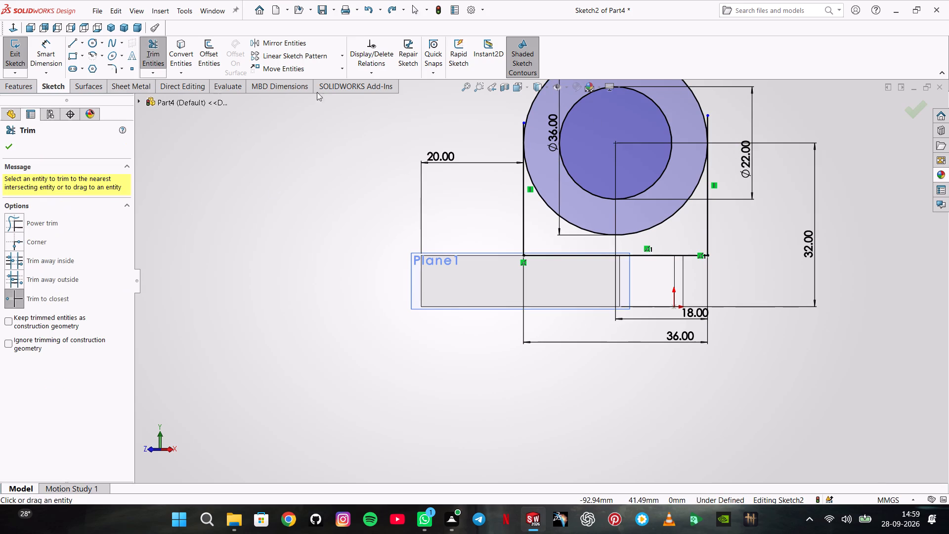
{"action": "left_click", "coordinate": [708, 123]}
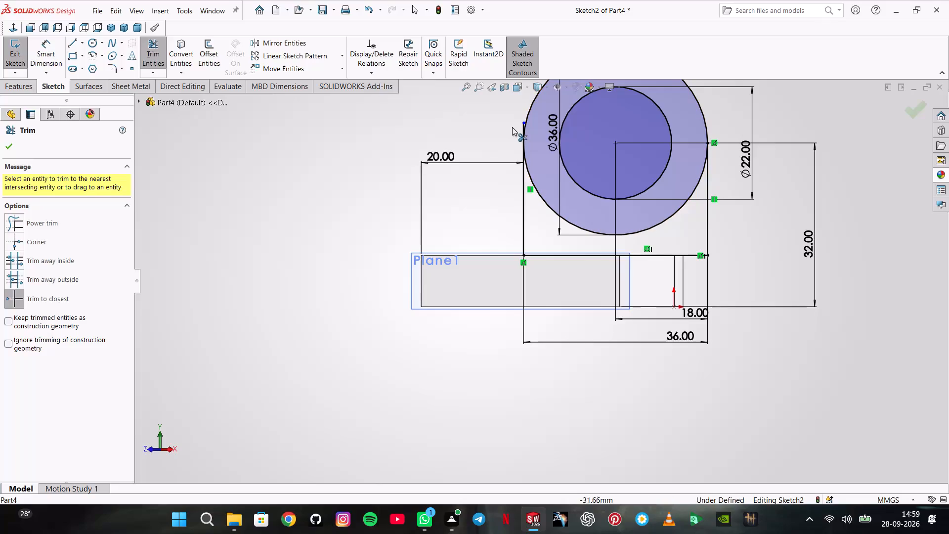
{"action": "left_click", "coordinate": [522, 127]}
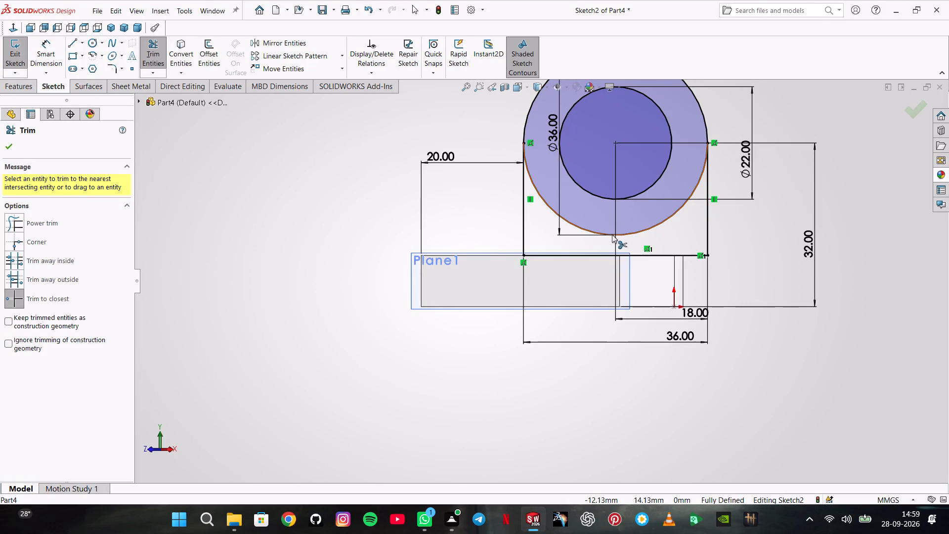
{"action": "left_click", "coordinate": [608, 233]}
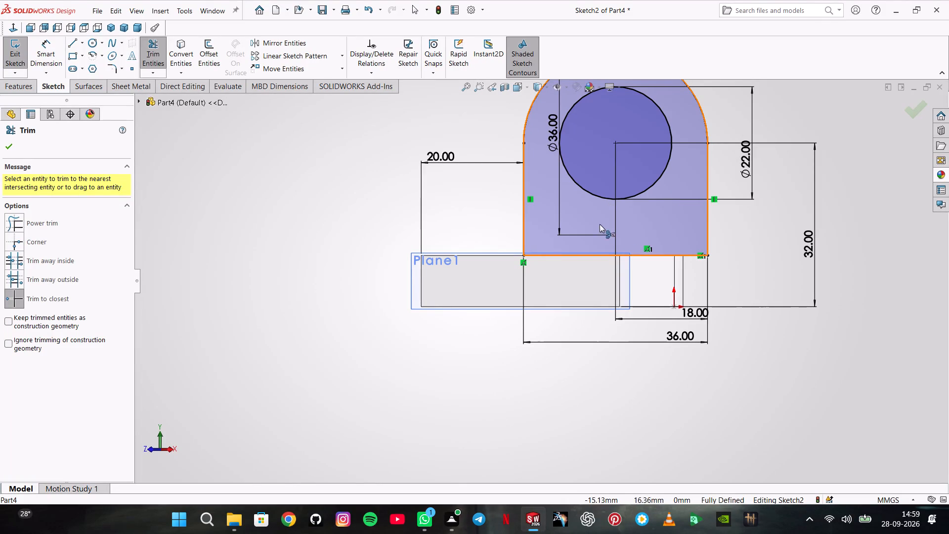
{"action": "left_click", "coordinate": [8, 142]}
Extrude the lug profile as a blind 10 mm boss in the reversed direction, over the base, with the result merged.
{"action": "middle_click_drag", "start_coordinate": [146, 148], "coordinate": [174, 208]}
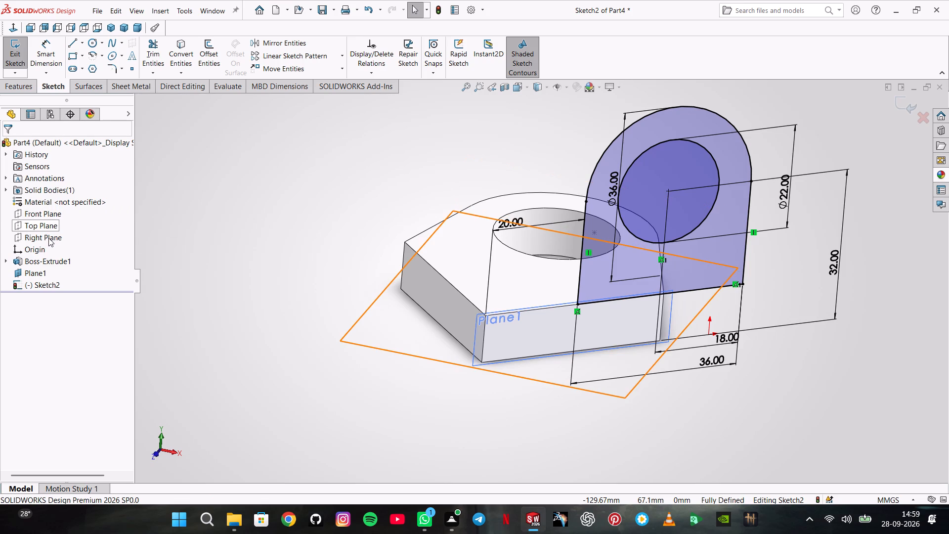
{"action": "left_click", "coordinate": [22, 88]}
{"action": "left_click", "coordinate": [43, 57]}
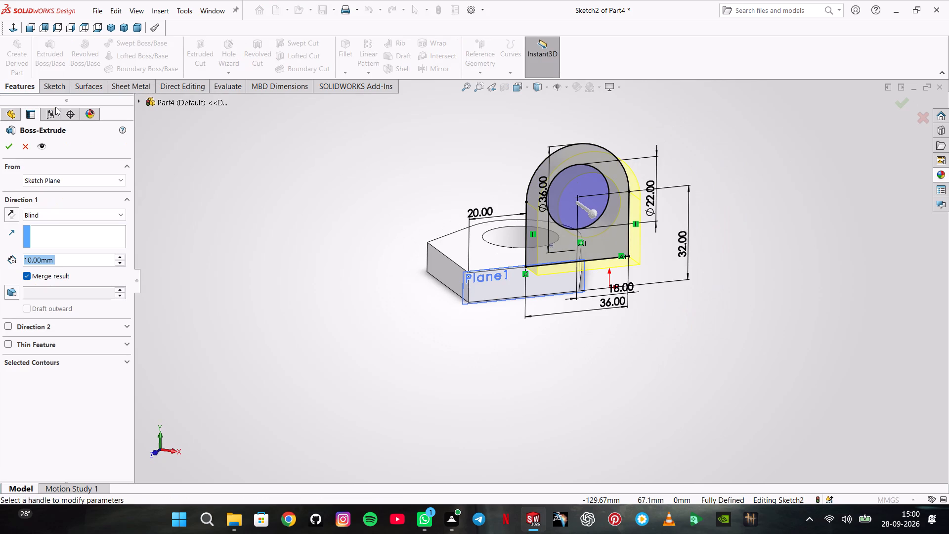
{"action": "left_click", "coordinate": [11, 214]}
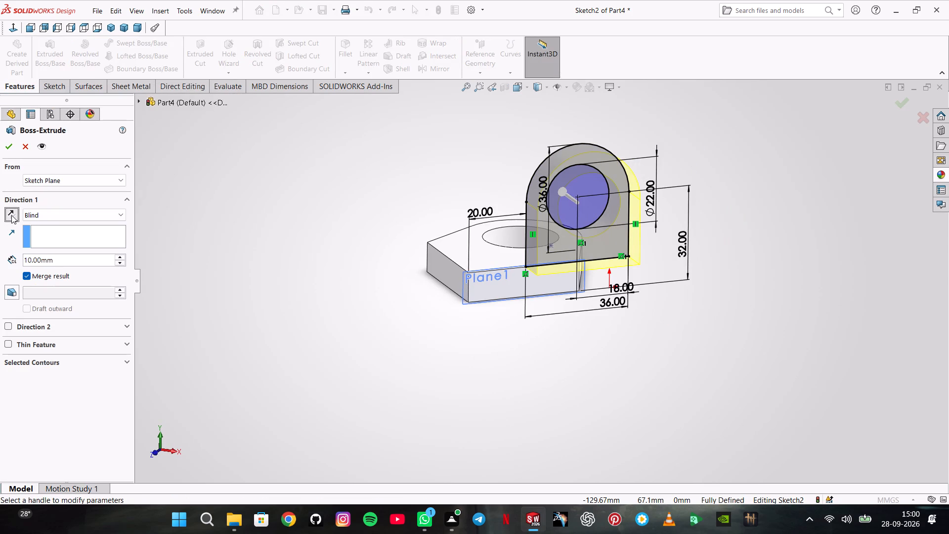
{"action": "key", "text": "1"}
{"action": "key", "text": "Return"}
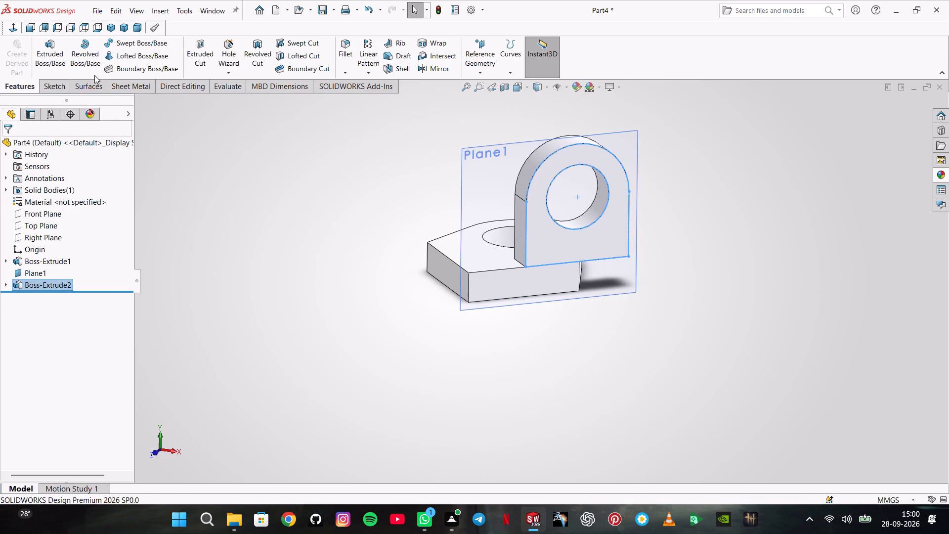
Mirror the extruded lug about the Right Plane onto the base's opposite angled side.
{"action": "left_click", "coordinate": [423, 72]}
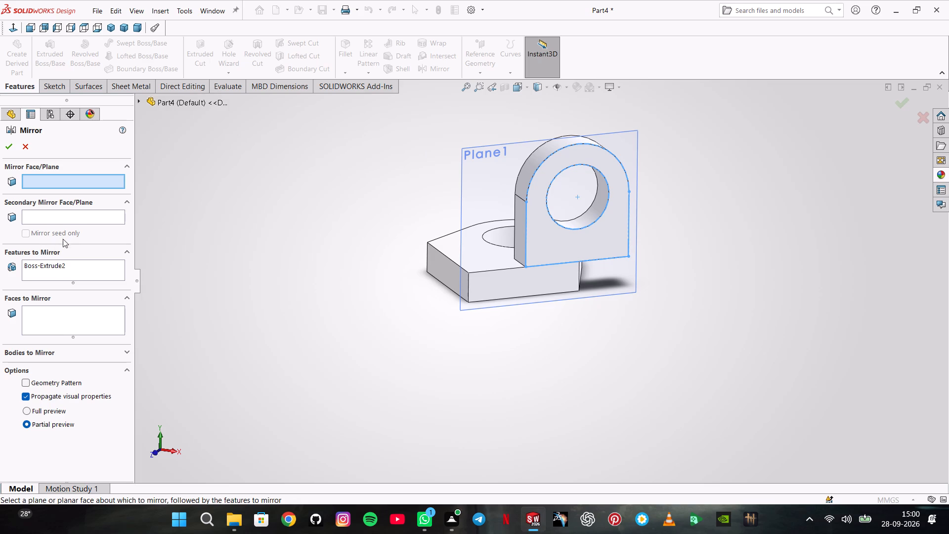
{"action": "left_click", "coordinate": [141, 102]}
{"action": "left_click", "coordinate": [184, 193]}
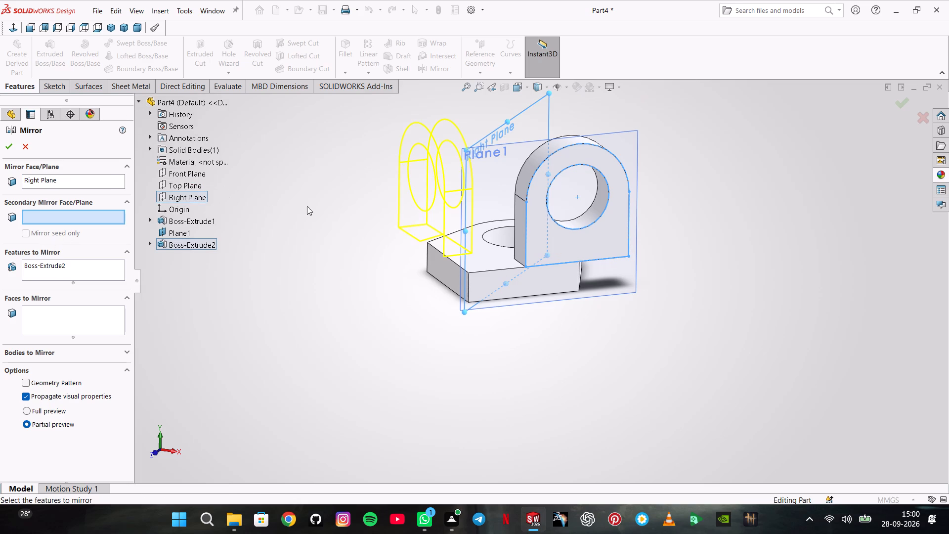
{"action": "left_click", "coordinate": [5, 151]}
{"action": "left_click", "coordinate": [311, 208]}
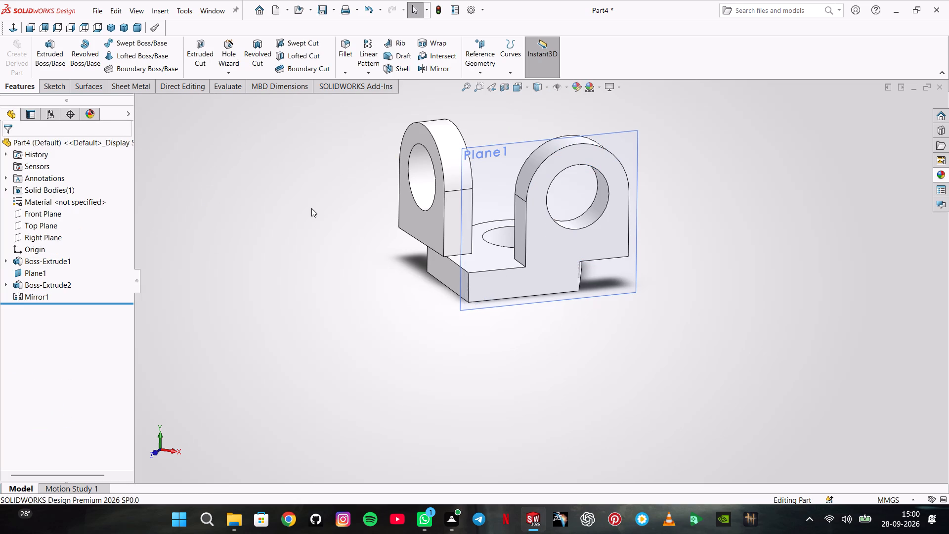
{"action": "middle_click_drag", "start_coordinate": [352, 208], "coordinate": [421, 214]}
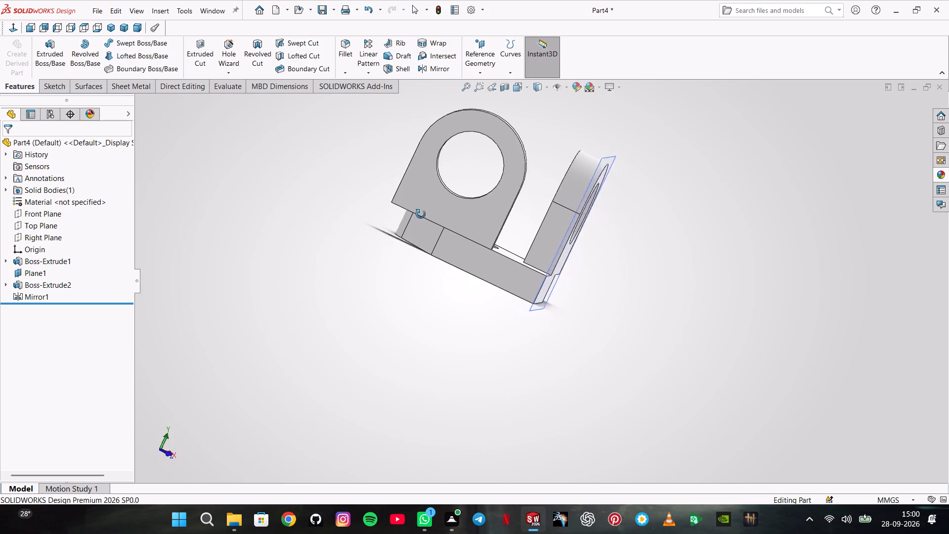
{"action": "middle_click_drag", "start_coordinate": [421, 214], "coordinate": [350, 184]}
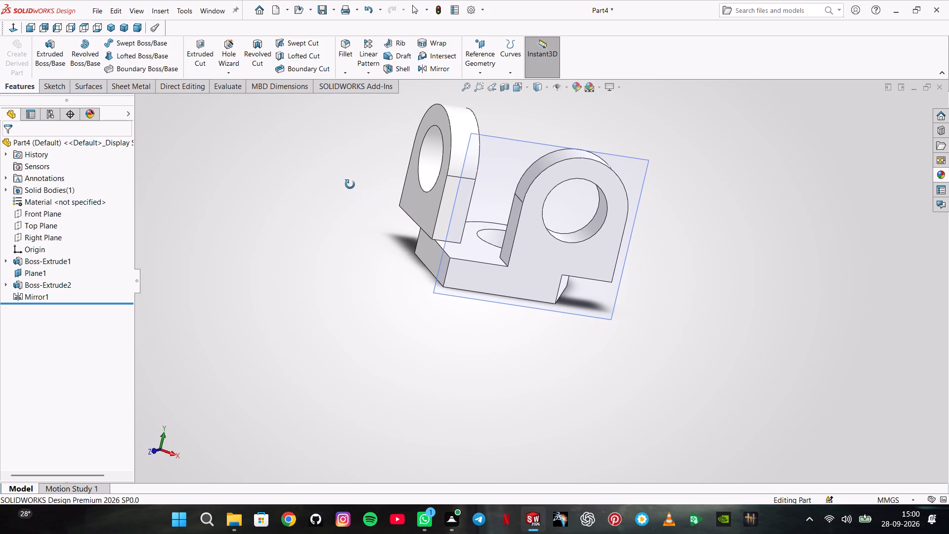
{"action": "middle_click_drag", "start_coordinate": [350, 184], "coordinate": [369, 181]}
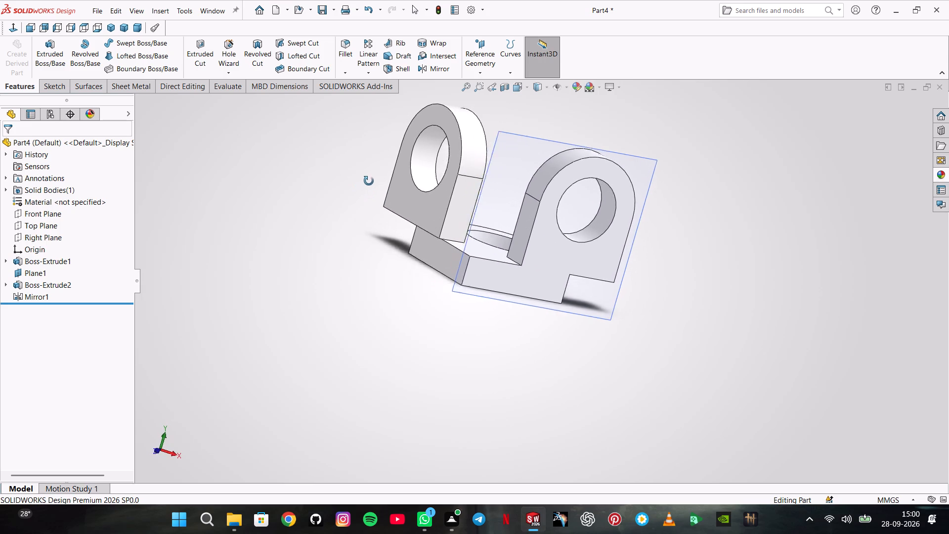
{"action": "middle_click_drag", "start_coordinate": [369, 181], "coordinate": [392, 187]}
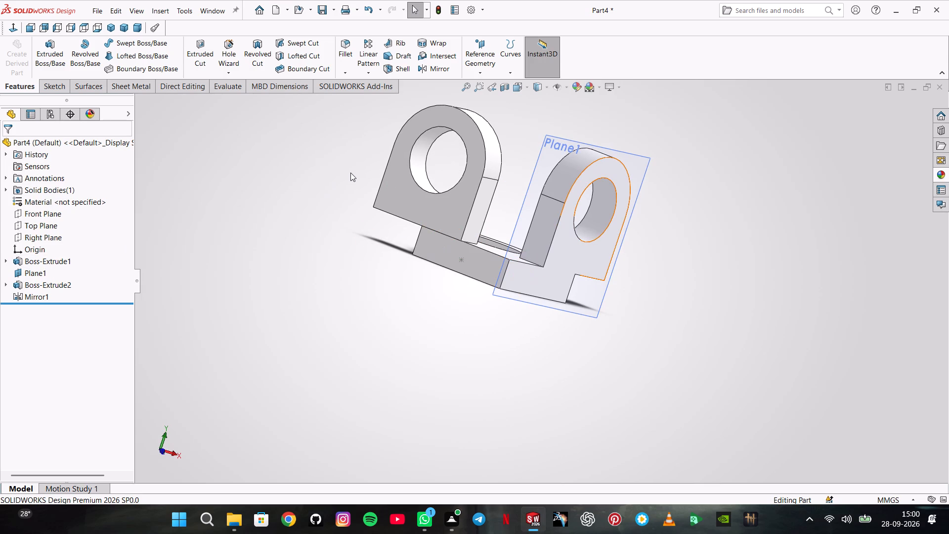
Undo the mirror of the lug.
{"action": "key", "text": "ctrl+z"}
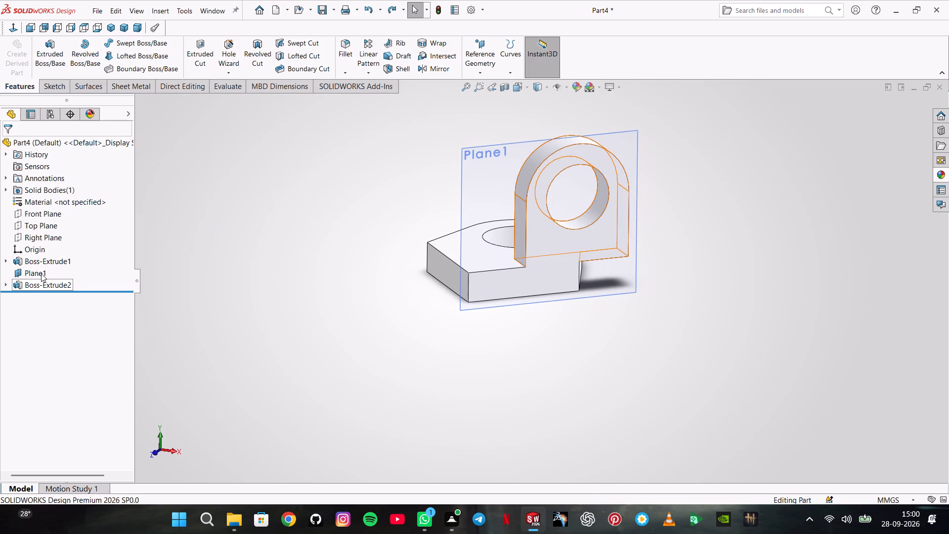
Reopen the lug's sketch and draw a rectangle about 46 by 10 mm from the profile's lower corner down to the base's bottom edge.
{"action": "right_click", "coordinate": [48, 285]}
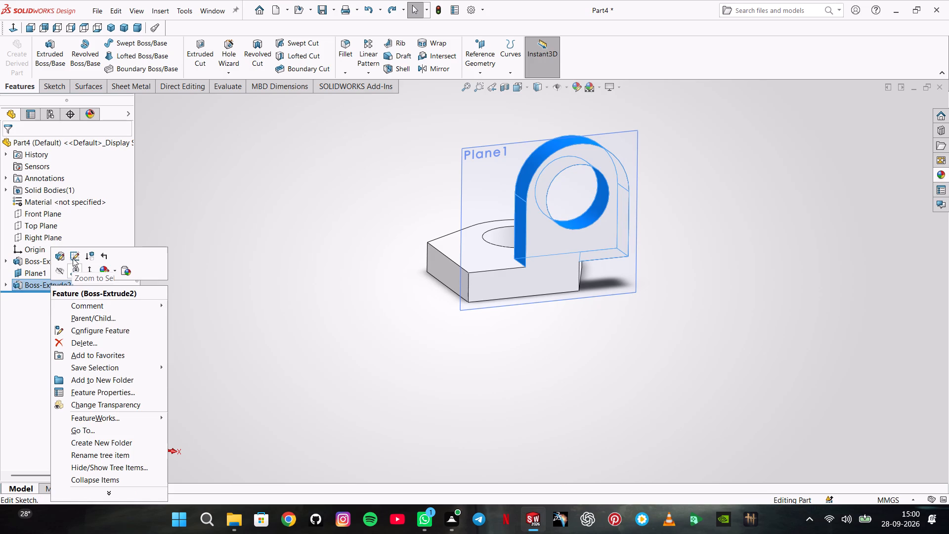
{"action": "left_click", "coordinate": [73, 258]}
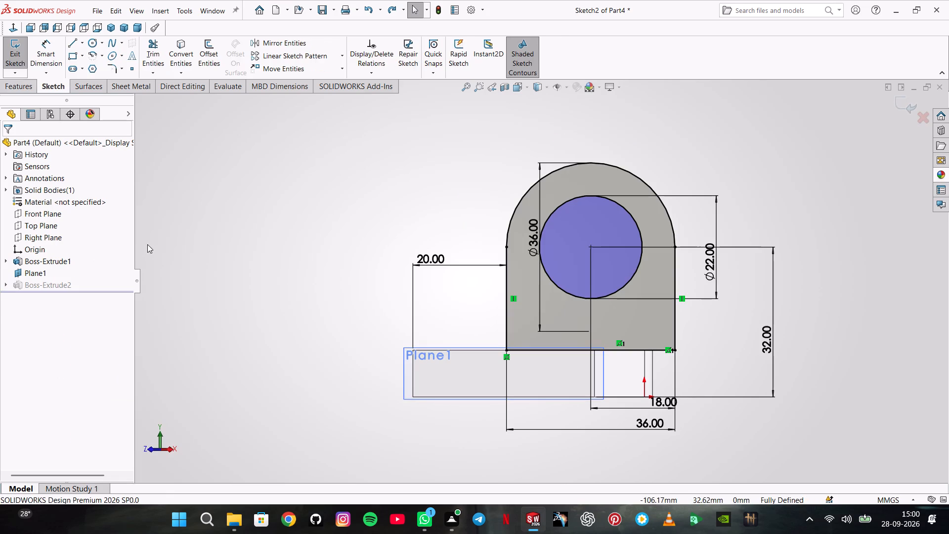
{"action": "left_click", "coordinate": [69, 56]}
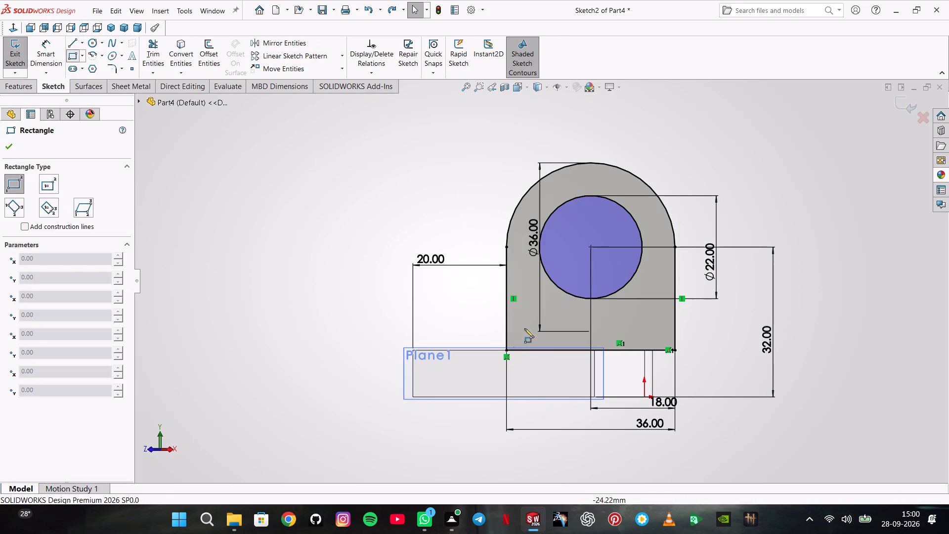
{"action": "left_click", "coordinate": [506, 351]}
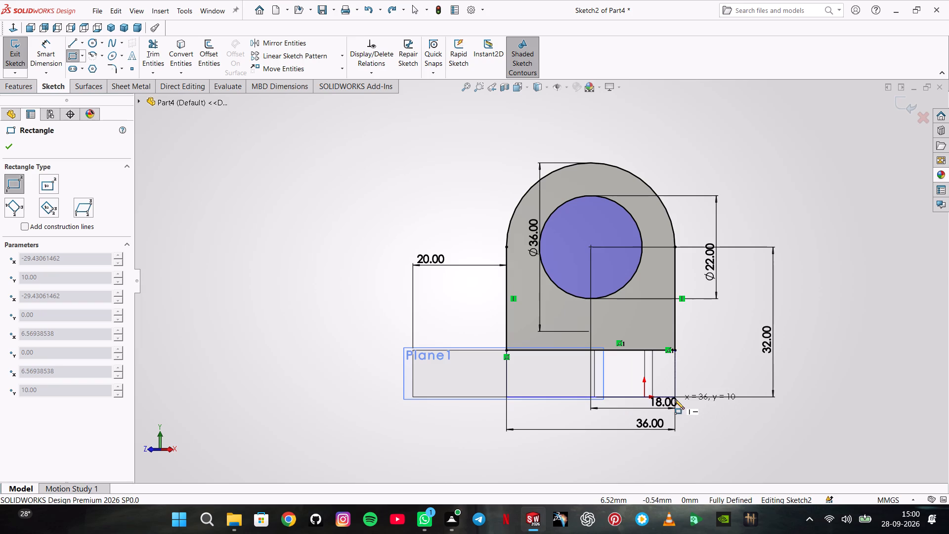
{"action": "left_click", "coordinate": [721, 397]}
Add a driven dimension between the lug profile's bottom line and the base's bottom edge.
{"action": "left_click", "coordinate": [41, 60]}
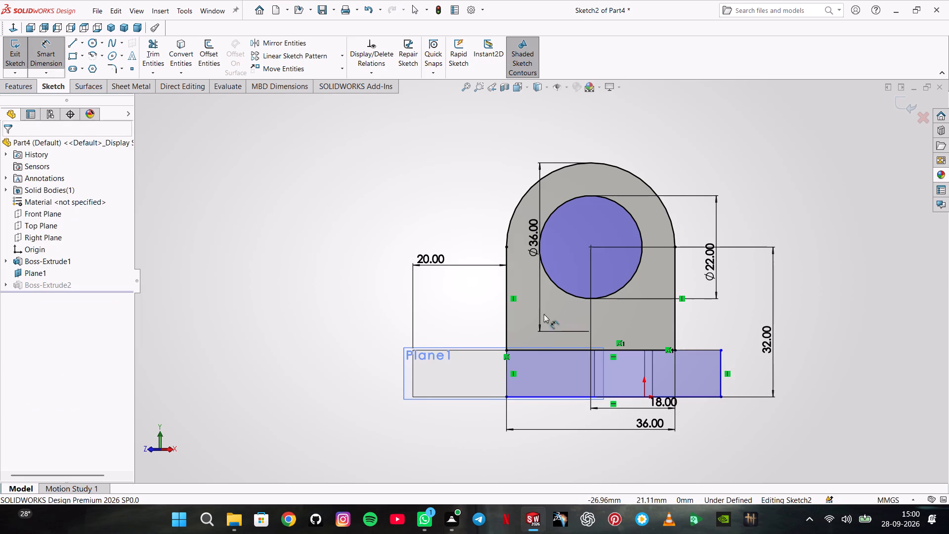
{"action": "left_click", "coordinate": [534, 350]}
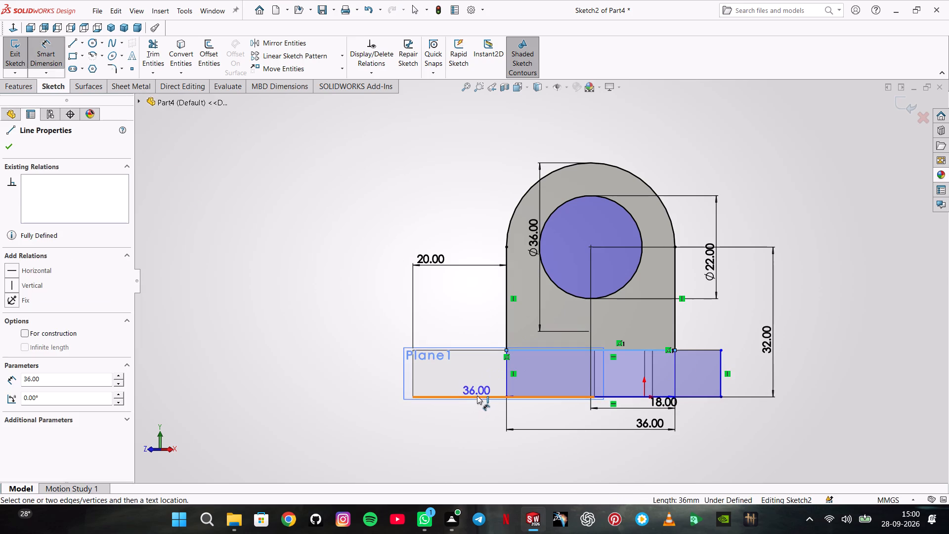
{"action": "left_click", "coordinate": [477, 396]}
{"action": "left_click", "coordinate": [341, 370]}
{"action": "left_click", "coordinate": [534, 257]}
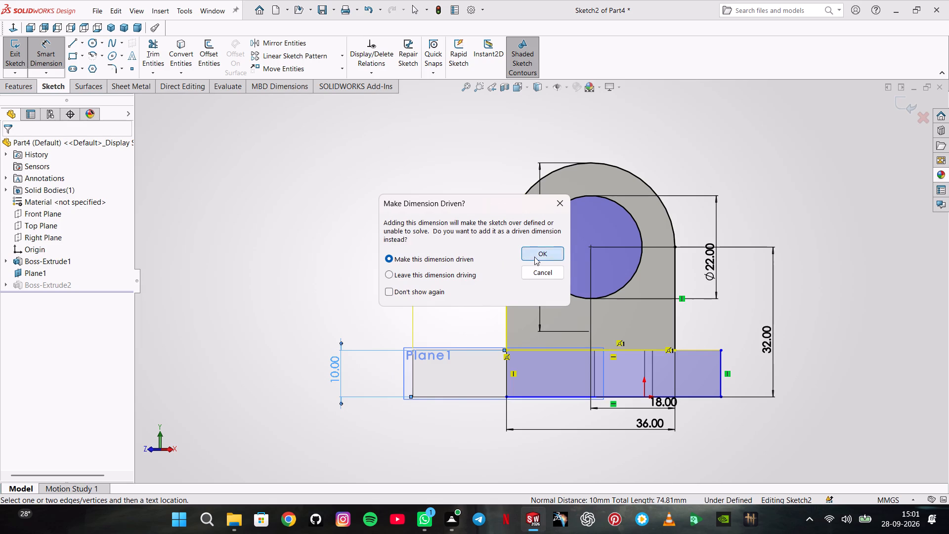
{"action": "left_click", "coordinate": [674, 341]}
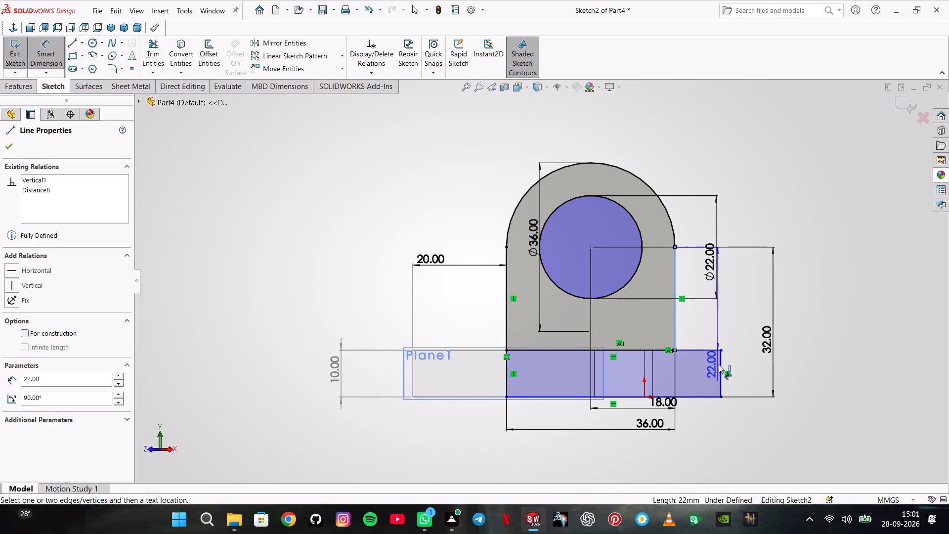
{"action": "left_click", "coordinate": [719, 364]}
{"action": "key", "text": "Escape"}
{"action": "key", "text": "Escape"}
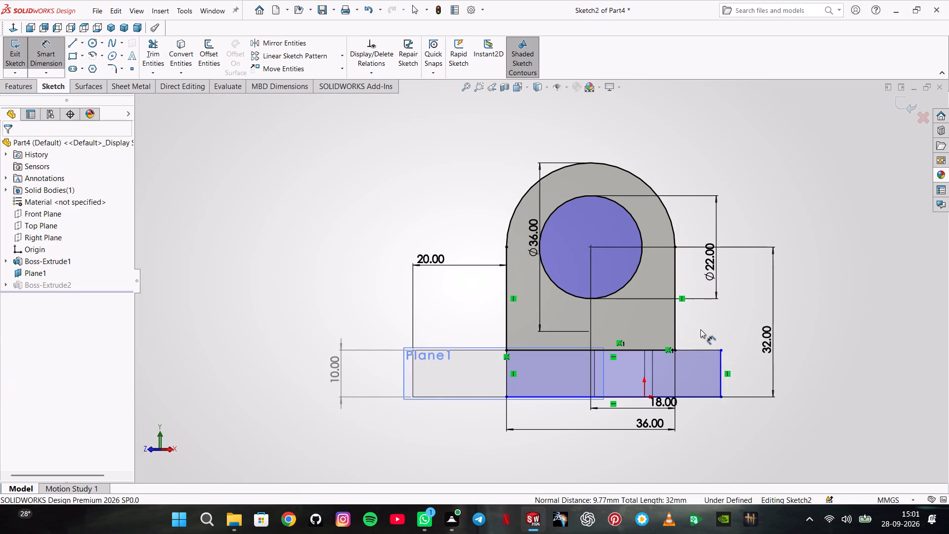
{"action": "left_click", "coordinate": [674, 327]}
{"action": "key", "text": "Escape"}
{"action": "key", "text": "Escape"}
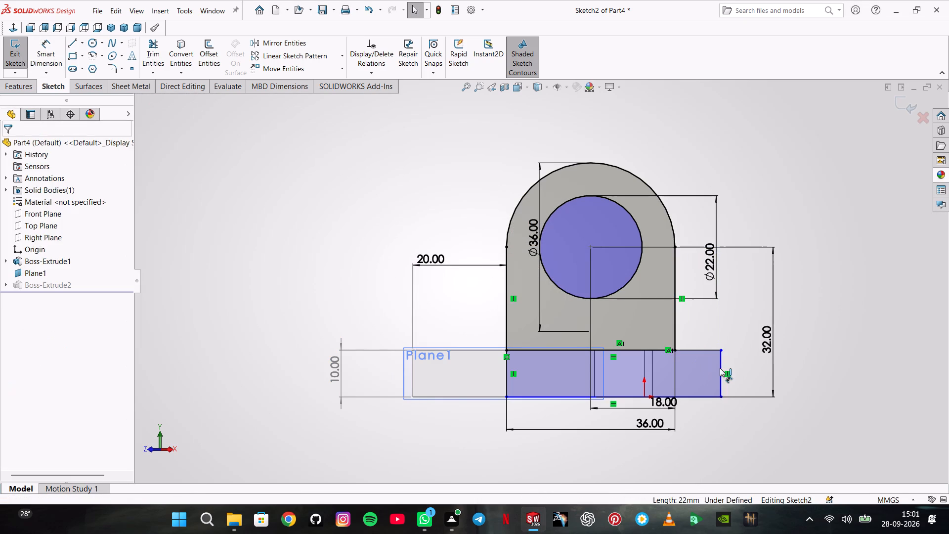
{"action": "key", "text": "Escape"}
Make the rectangle's free end line collinear with the lug profile's nearest vertical line.
{"action": "left_click", "coordinate": [676, 336], "text": "ctrl"}
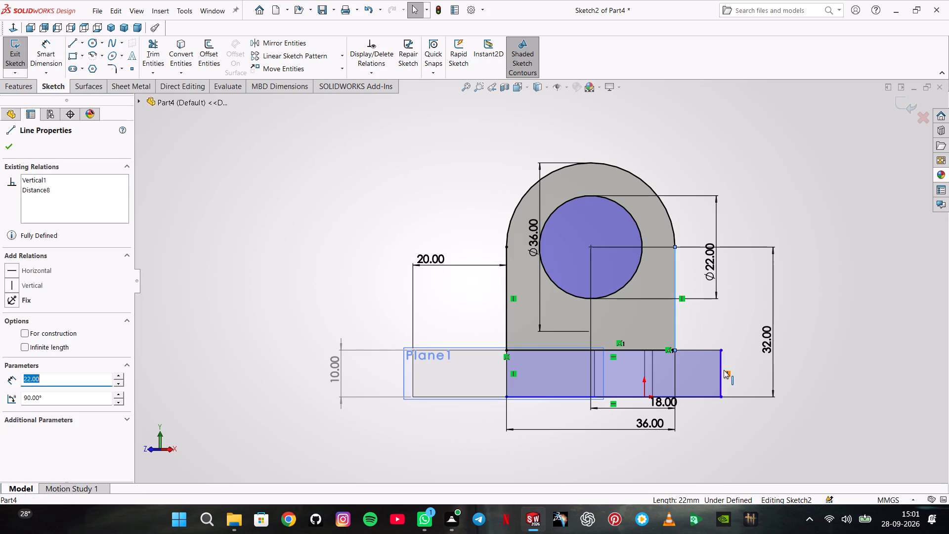
{"action": "left_click", "coordinate": [720, 368], "text": "ctrl"}
{"action": "left_click", "coordinate": [767, 324]}
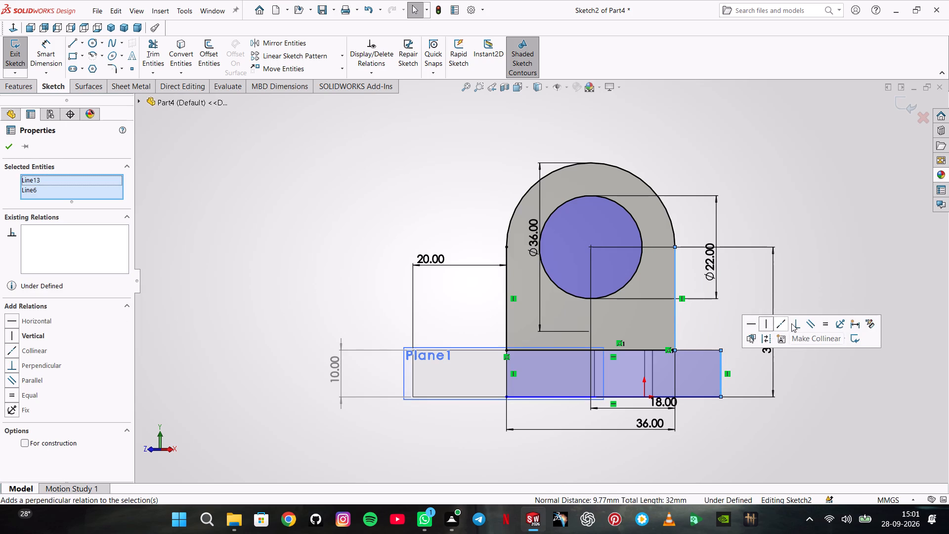
{"action": "left_click", "coordinate": [779, 325]}
{"action": "left_click", "coordinate": [733, 334]}
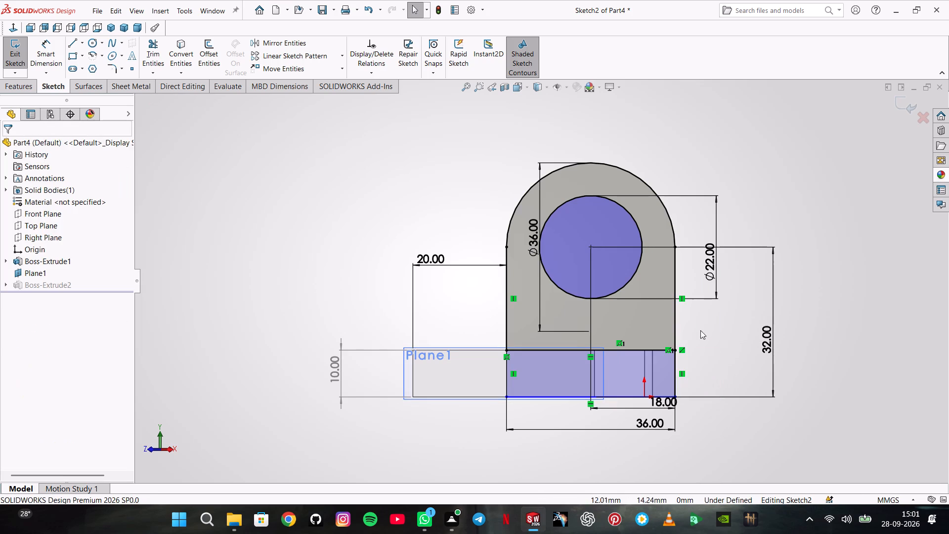
Trim the dividing line between the lug profile and the rectangle, and exit the sketch to rebuild the lug extrusion.
{"action": "left_click", "coordinate": [159, 60]}
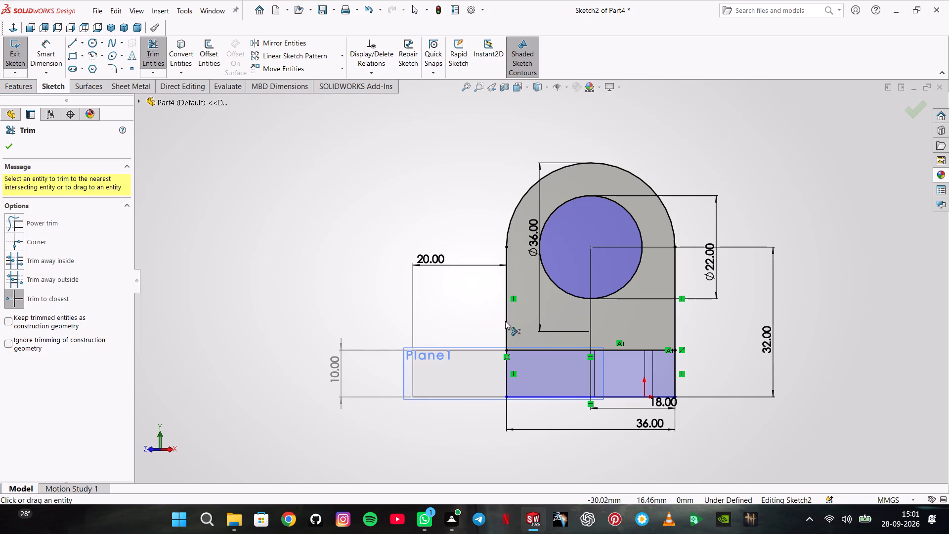
{"action": "left_click", "coordinate": [551, 347]}
{"action": "left_click", "coordinate": [554, 348]}
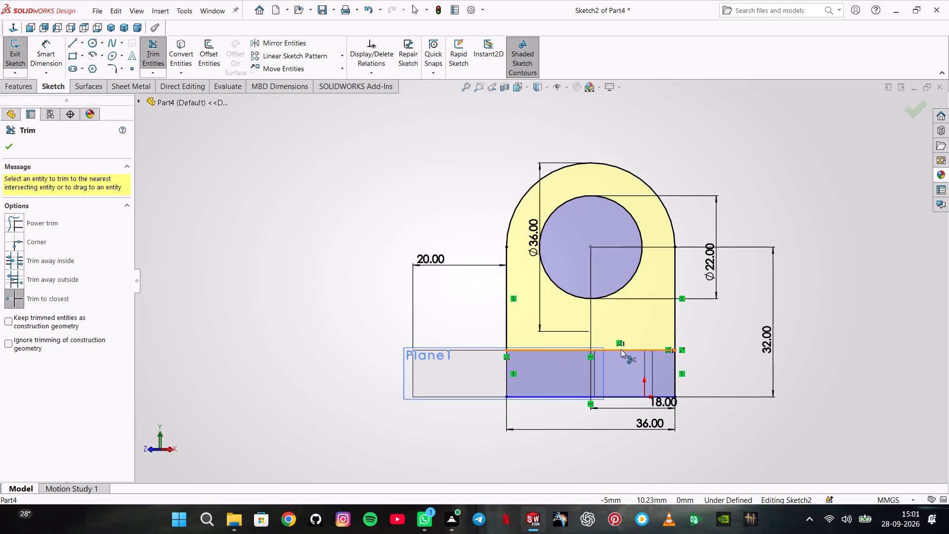
{"action": "middle_click_drag", "start_coordinate": [431, 302], "coordinate": [476, 329]}
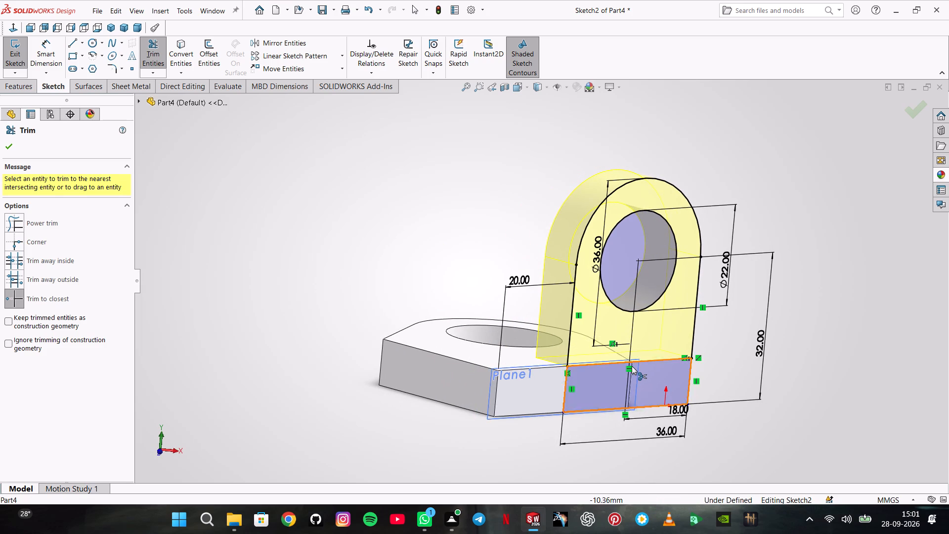
{"action": "left_click", "coordinate": [631, 362]}
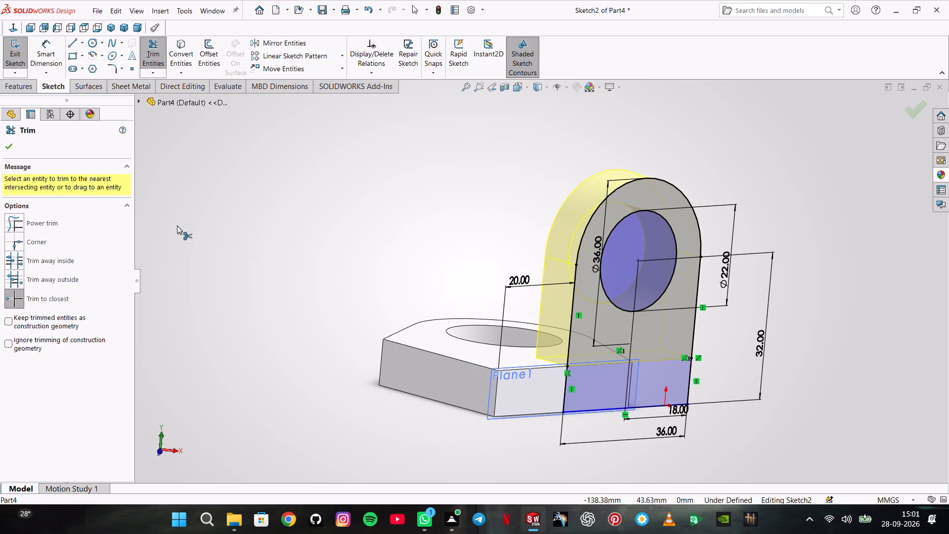
{"action": "left_click", "coordinate": [7, 152]}
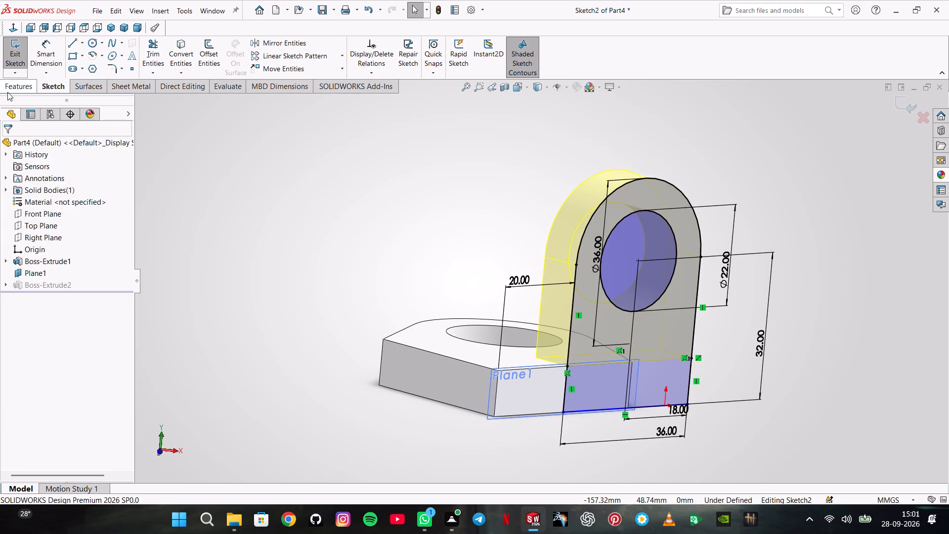
{"action": "left_click", "coordinate": [27, 85]}
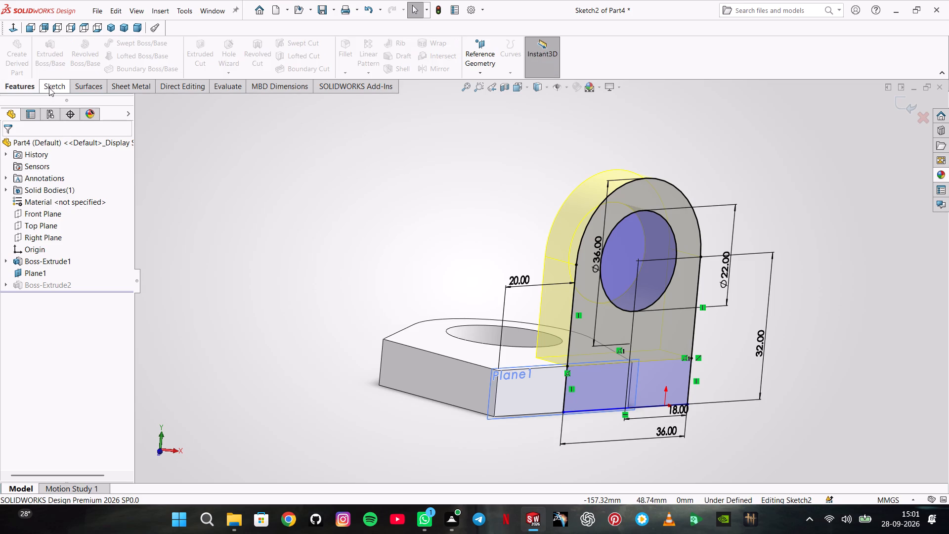
{"action": "left_click", "coordinate": [49, 86]}
{"action": "left_click", "coordinate": [16, 52]}
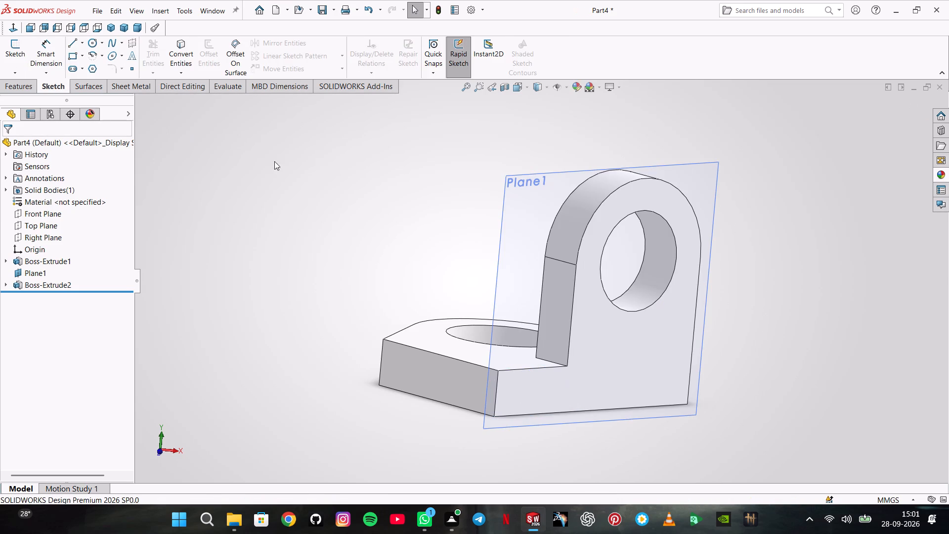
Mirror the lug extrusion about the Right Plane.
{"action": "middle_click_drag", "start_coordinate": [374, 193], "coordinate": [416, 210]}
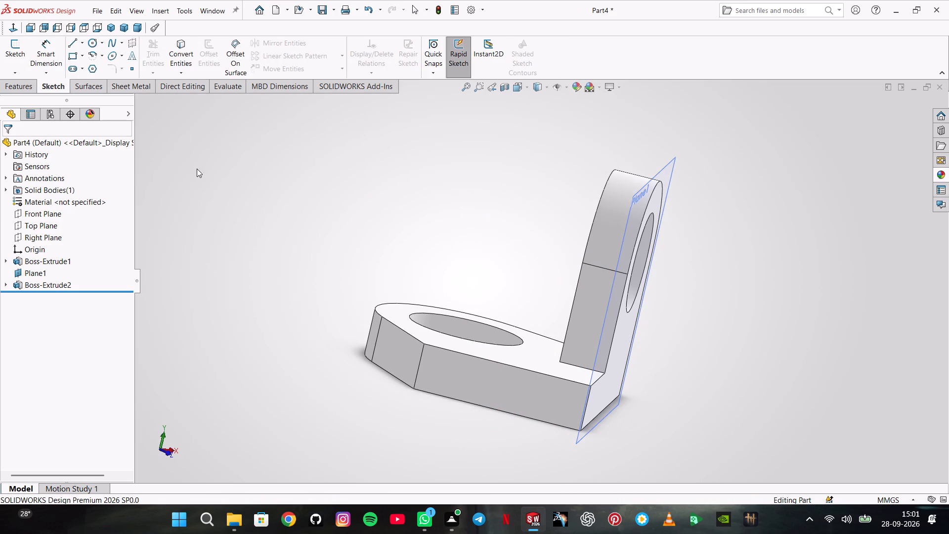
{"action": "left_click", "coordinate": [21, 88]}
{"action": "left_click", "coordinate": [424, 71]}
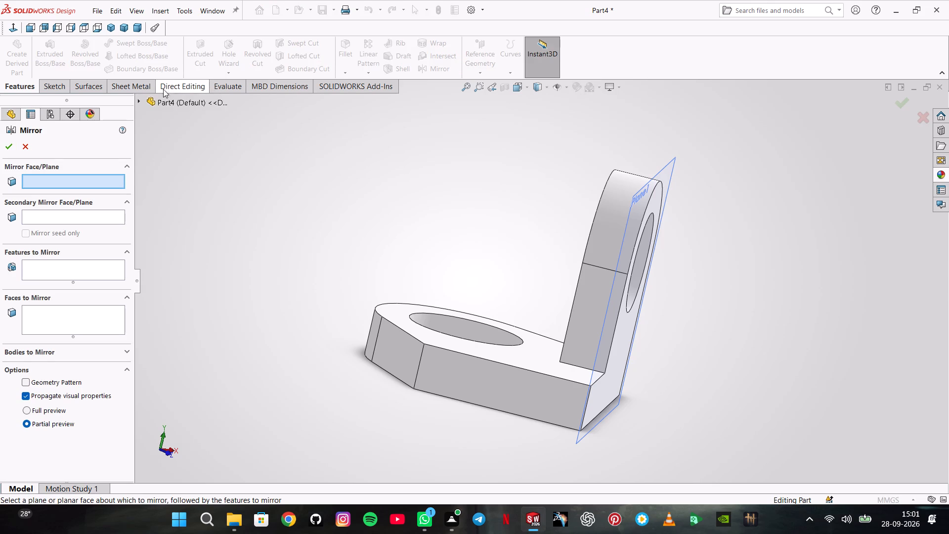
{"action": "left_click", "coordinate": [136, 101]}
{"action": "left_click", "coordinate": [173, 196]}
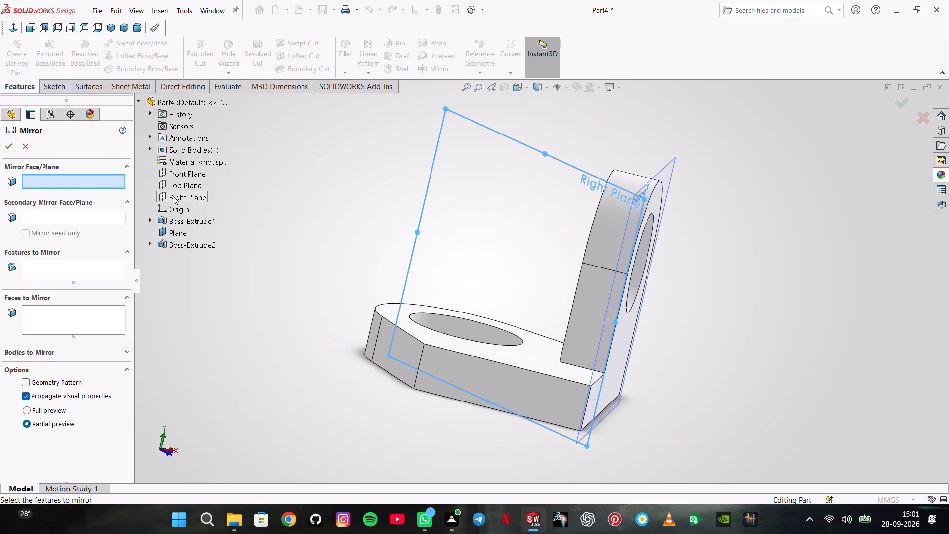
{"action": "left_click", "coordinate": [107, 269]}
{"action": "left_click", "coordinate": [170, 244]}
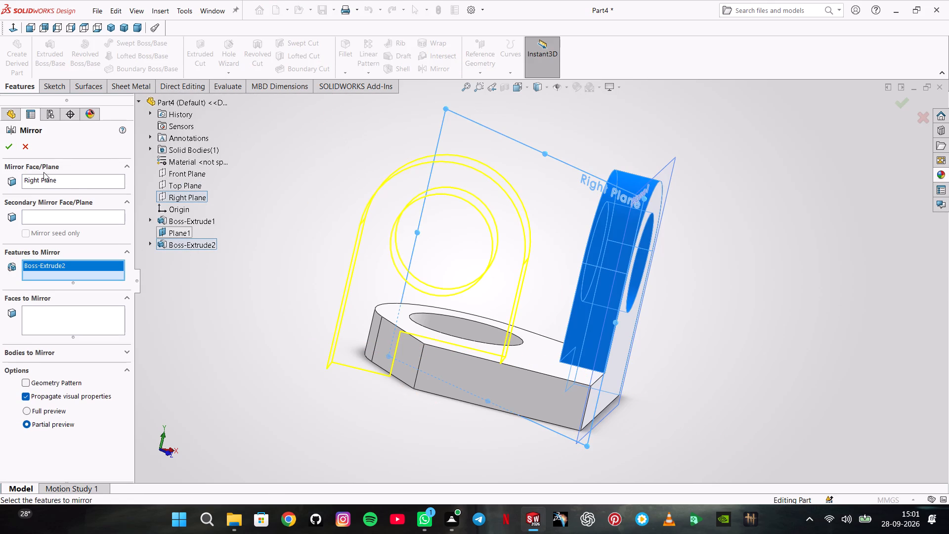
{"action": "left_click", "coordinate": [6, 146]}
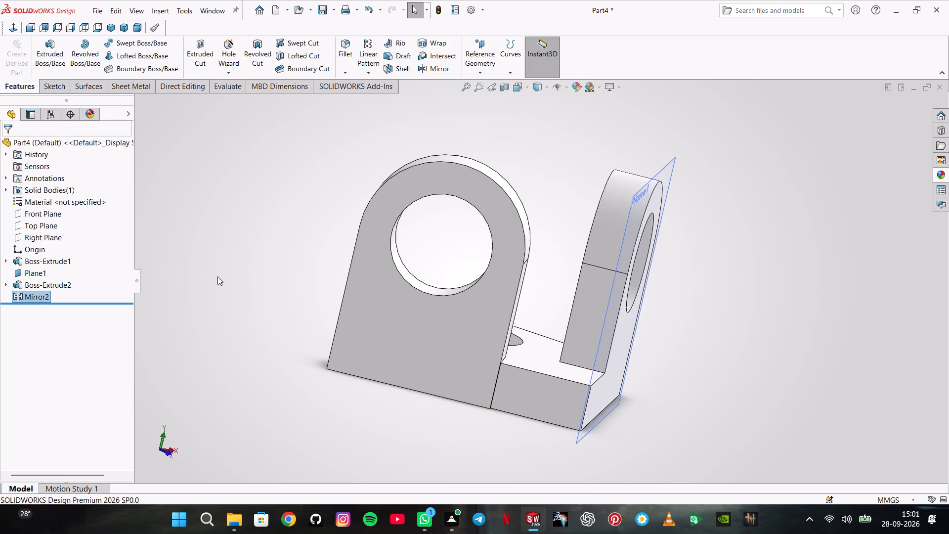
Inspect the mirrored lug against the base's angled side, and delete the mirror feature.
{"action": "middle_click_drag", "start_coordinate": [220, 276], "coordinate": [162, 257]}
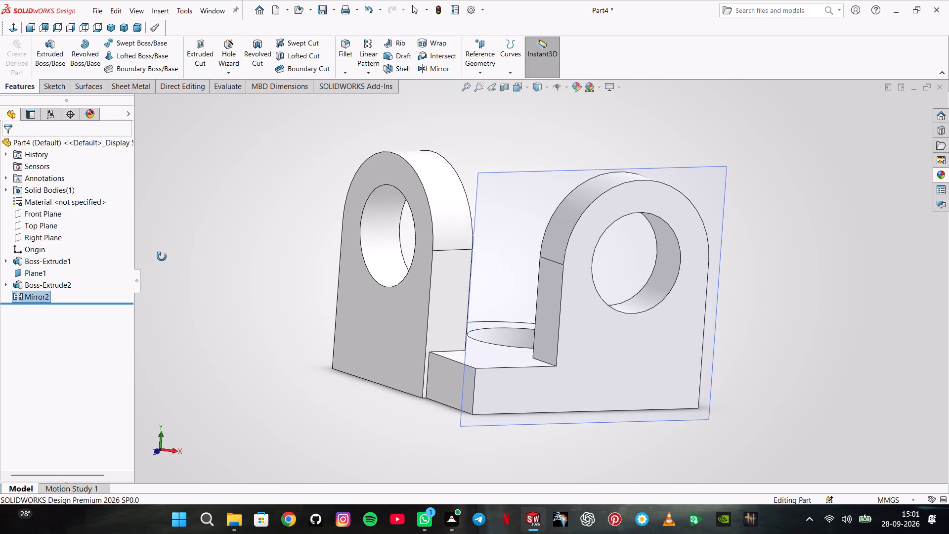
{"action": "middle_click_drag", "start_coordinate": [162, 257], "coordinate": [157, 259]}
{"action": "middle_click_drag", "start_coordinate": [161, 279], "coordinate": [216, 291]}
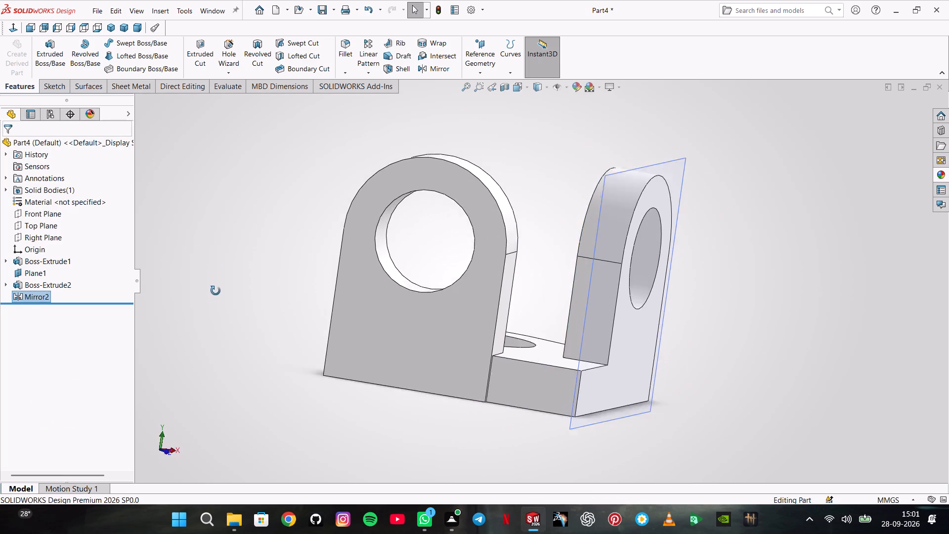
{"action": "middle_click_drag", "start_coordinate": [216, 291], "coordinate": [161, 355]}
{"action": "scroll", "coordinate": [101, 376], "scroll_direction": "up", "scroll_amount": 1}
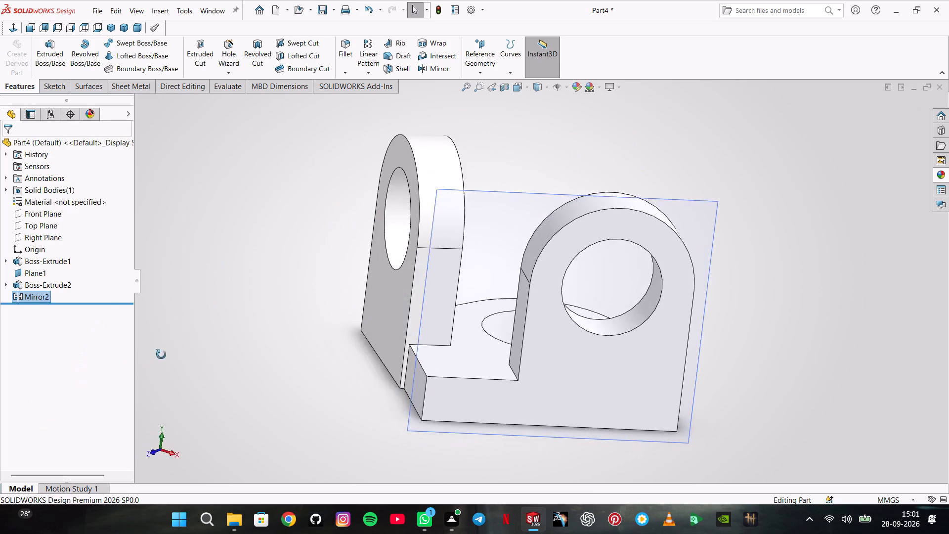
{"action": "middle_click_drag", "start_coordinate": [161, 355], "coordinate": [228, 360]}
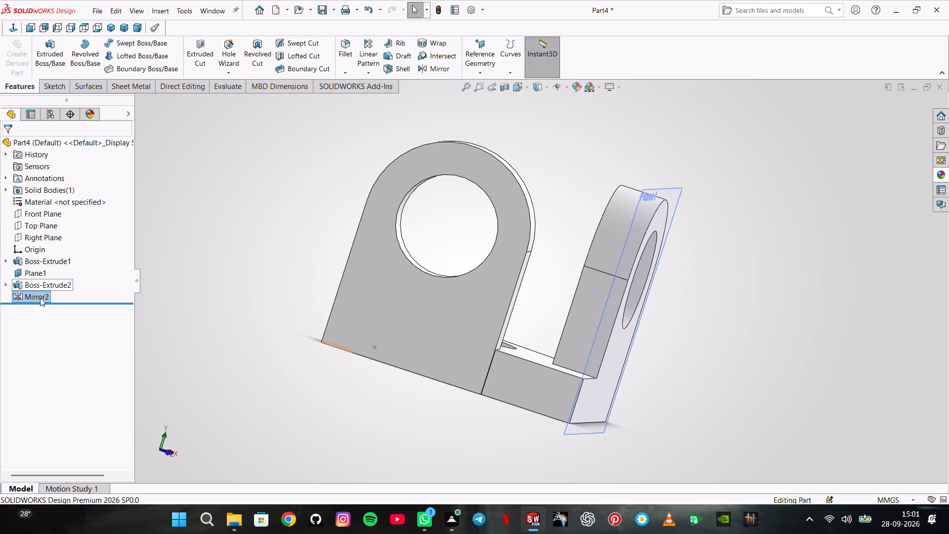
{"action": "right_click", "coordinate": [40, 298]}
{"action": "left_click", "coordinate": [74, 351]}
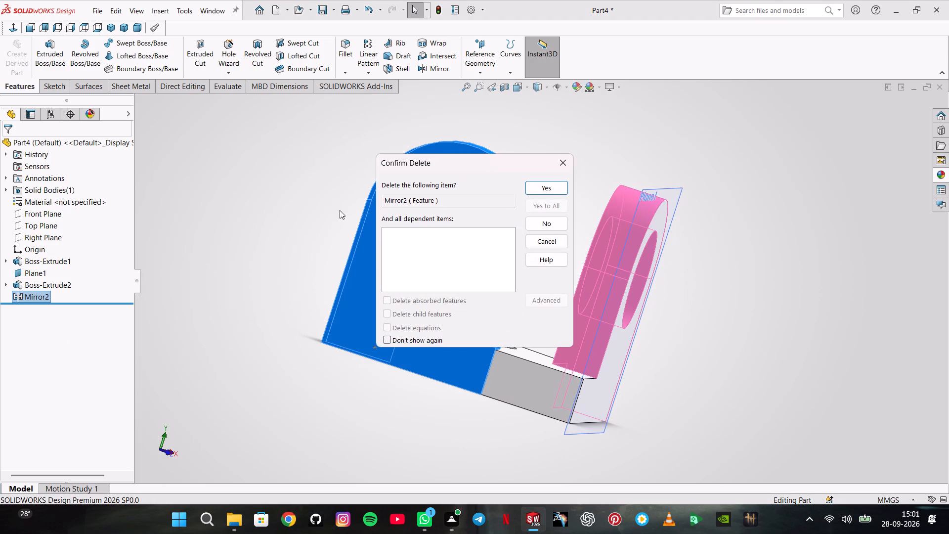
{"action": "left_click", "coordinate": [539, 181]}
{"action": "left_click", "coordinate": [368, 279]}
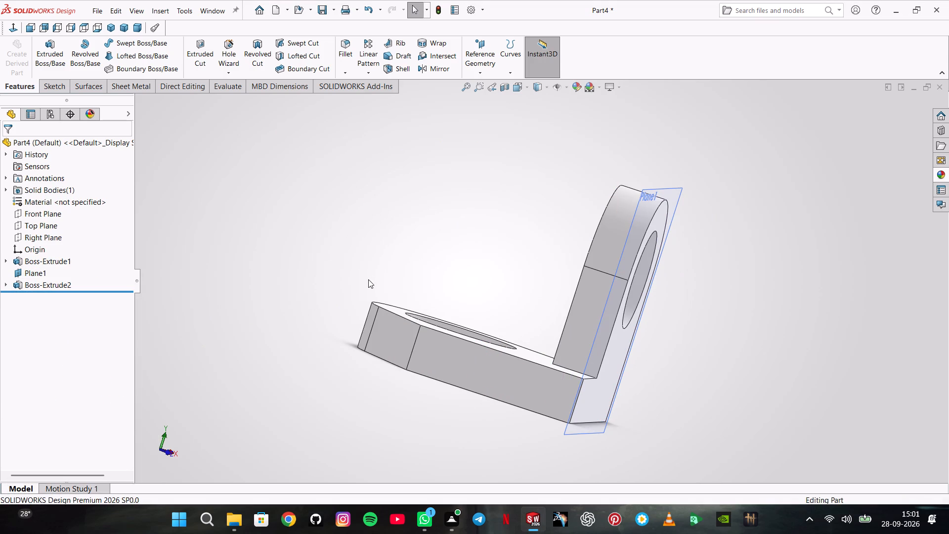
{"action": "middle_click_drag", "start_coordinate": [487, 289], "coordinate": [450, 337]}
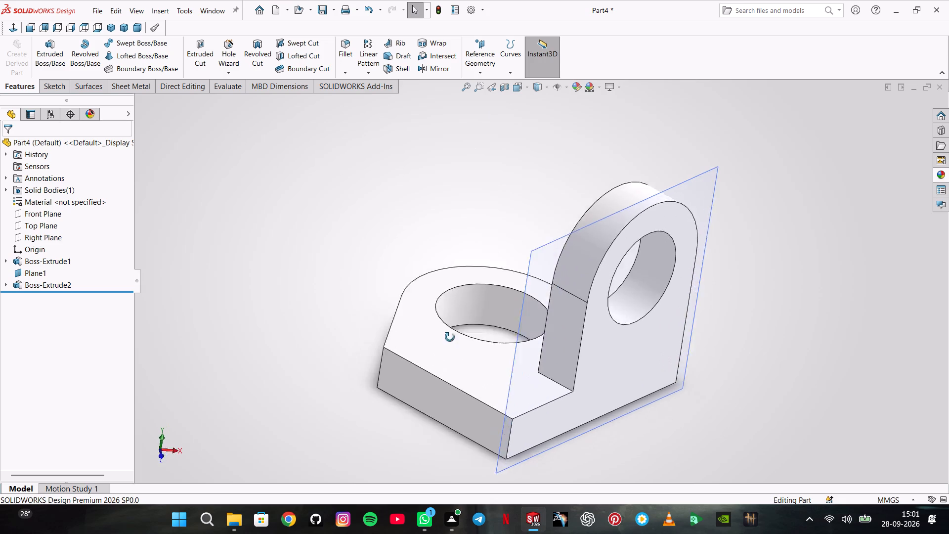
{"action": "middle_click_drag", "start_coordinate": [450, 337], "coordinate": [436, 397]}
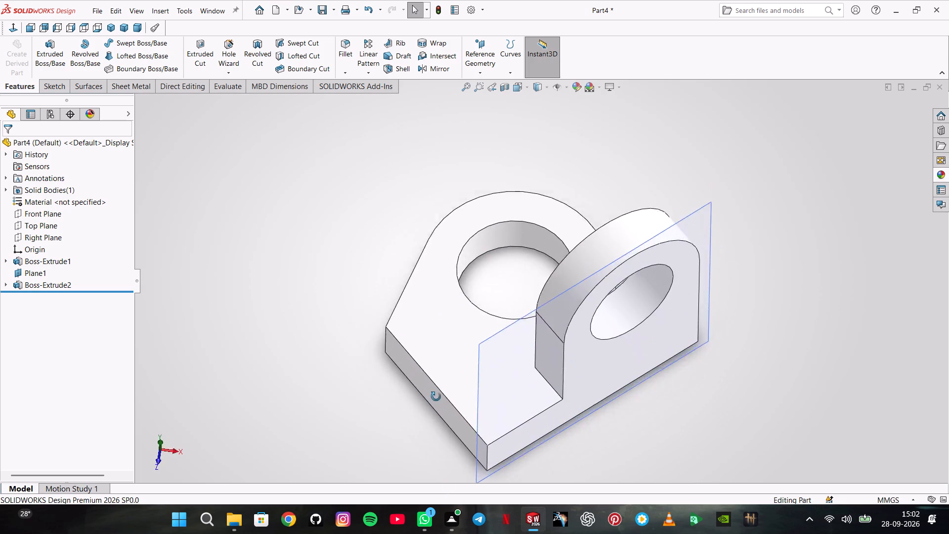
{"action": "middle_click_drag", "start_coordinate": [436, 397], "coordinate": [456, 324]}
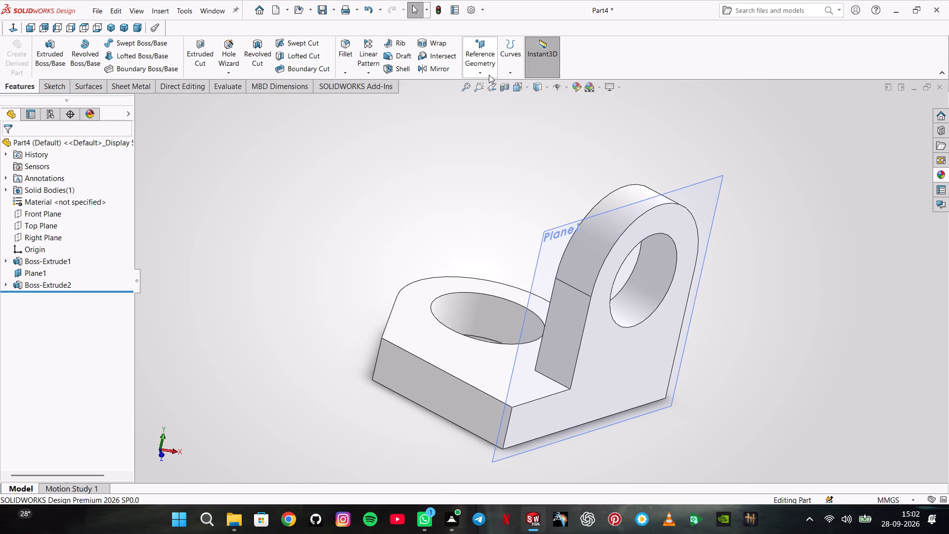
Create a reference plane at 0 mm offset from the base's free angled side face and open a sketch on it.
{"action": "left_click", "coordinate": [488, 75]}
{"action": "left_click", "coordinate": [494, 85]}
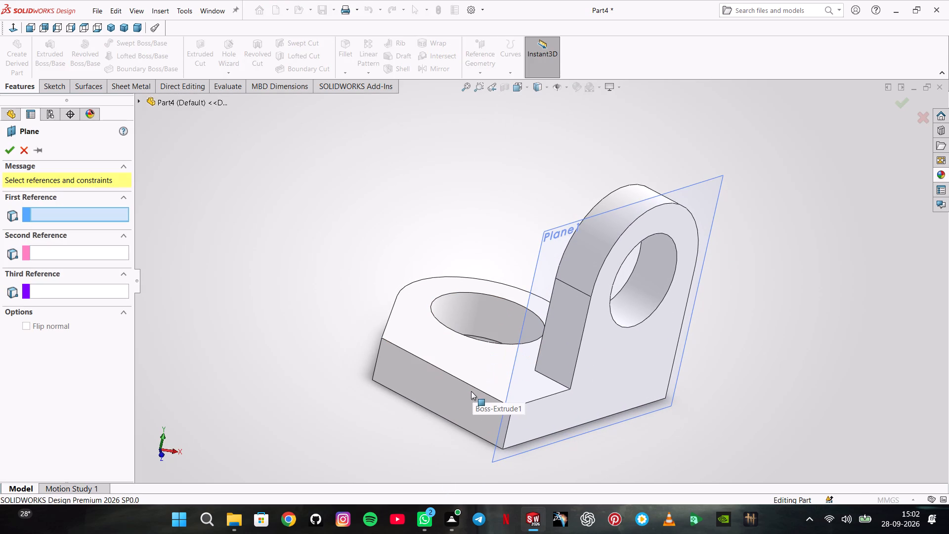
{"action": "left_click", "coordinate": [470, 395]}
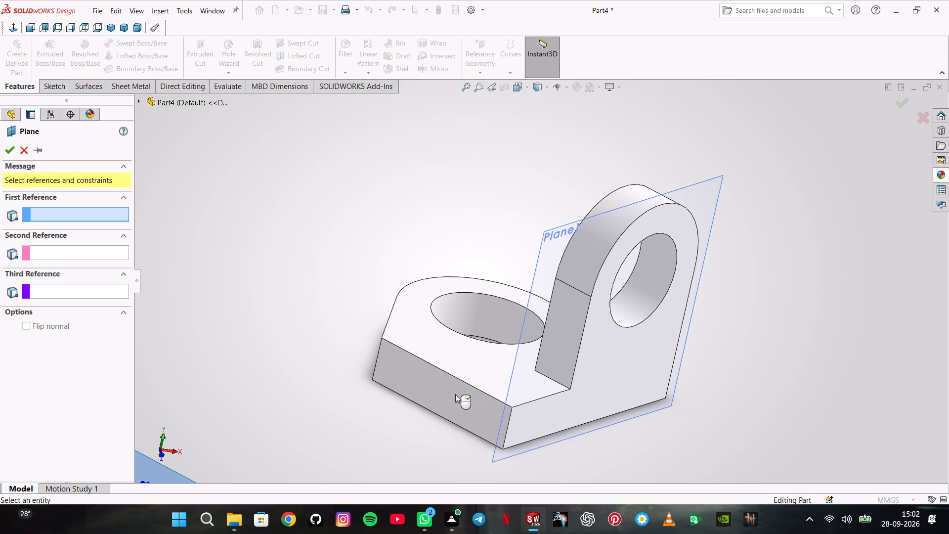
{"action": "key", "text": "0"}
{"action": "key", "text": "Return"}
{"action": "key", "text": "Return"}
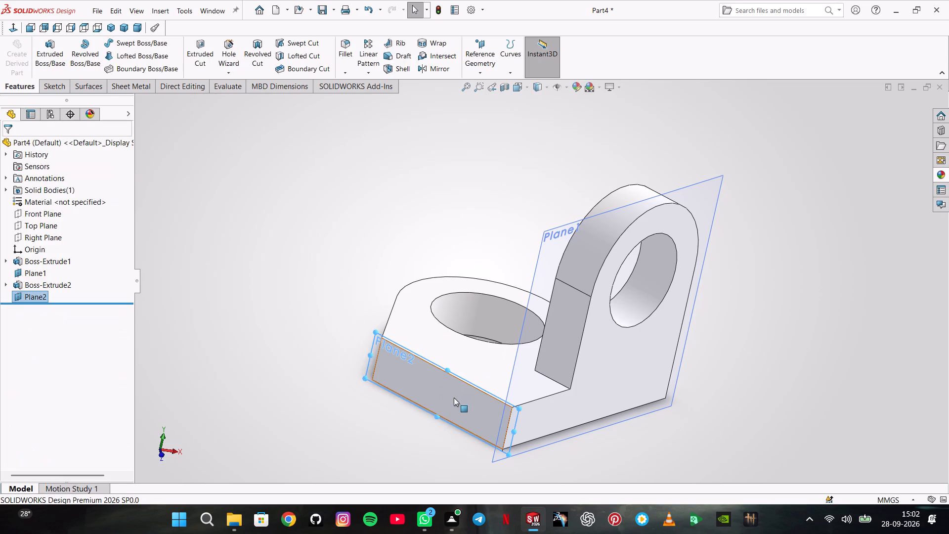
{"action": "right_click", "coordinate": [29, 297]}
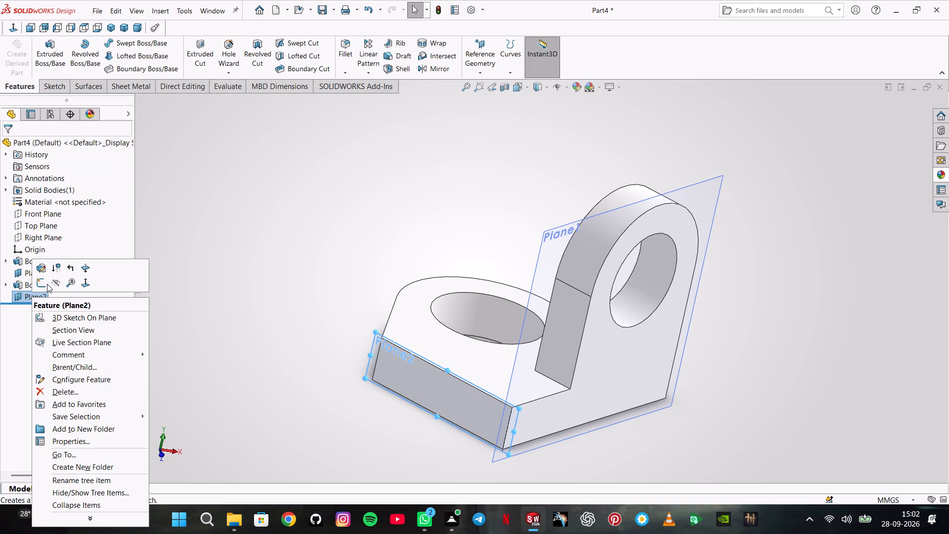
{"action": "left_click", "coordinate": [45, 284]}
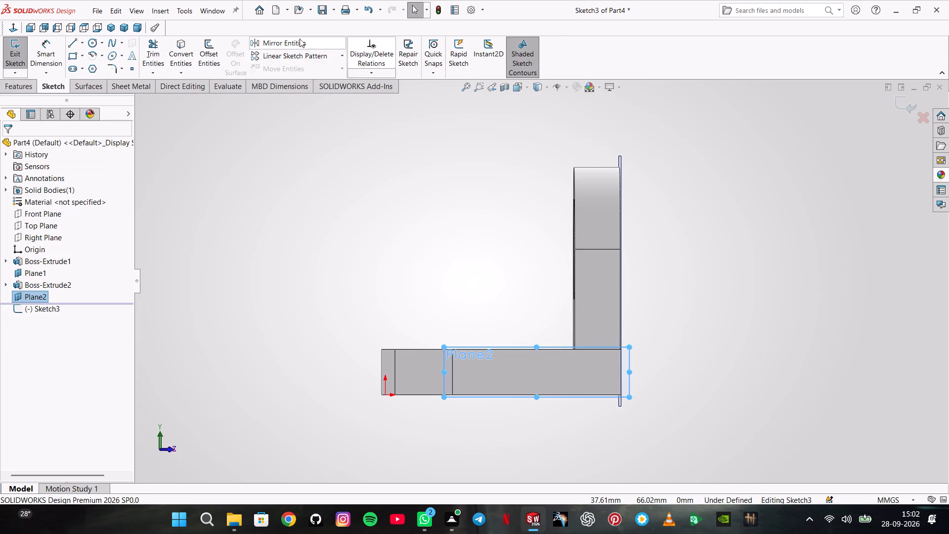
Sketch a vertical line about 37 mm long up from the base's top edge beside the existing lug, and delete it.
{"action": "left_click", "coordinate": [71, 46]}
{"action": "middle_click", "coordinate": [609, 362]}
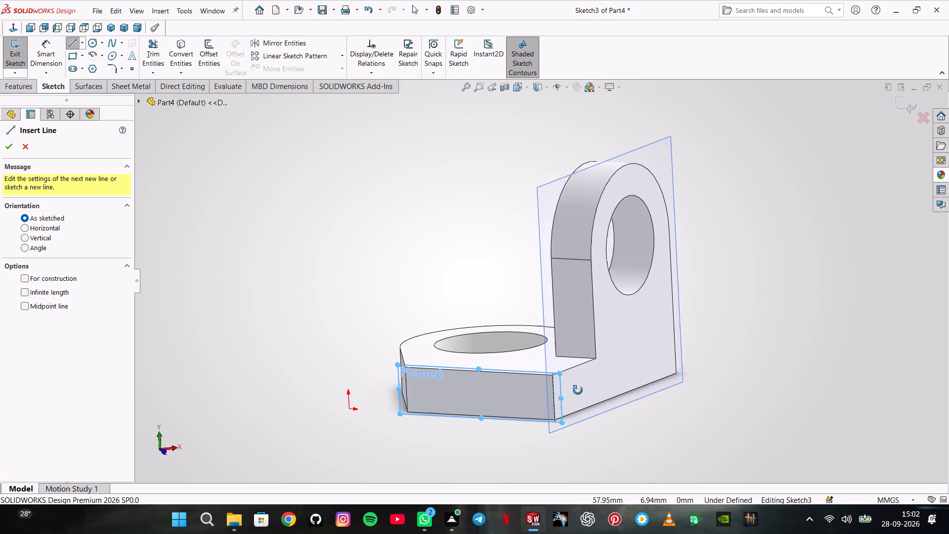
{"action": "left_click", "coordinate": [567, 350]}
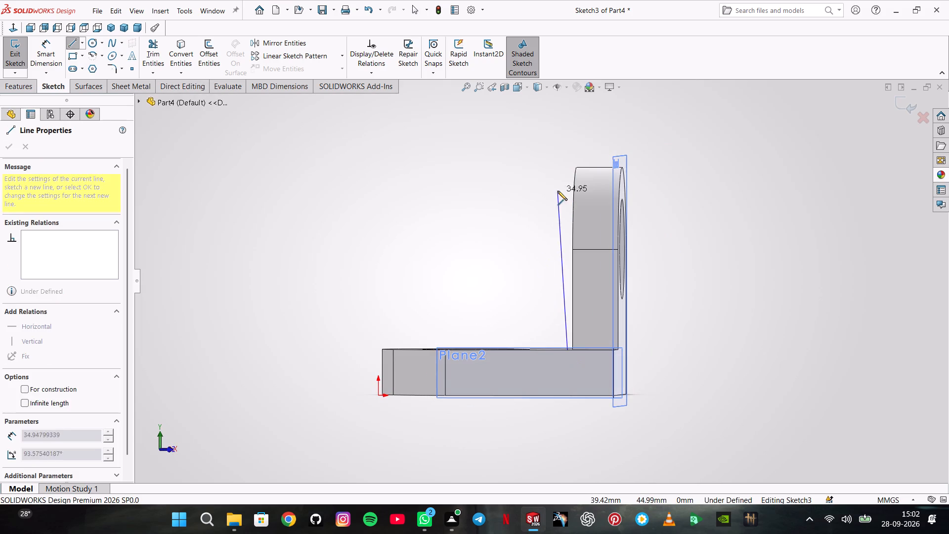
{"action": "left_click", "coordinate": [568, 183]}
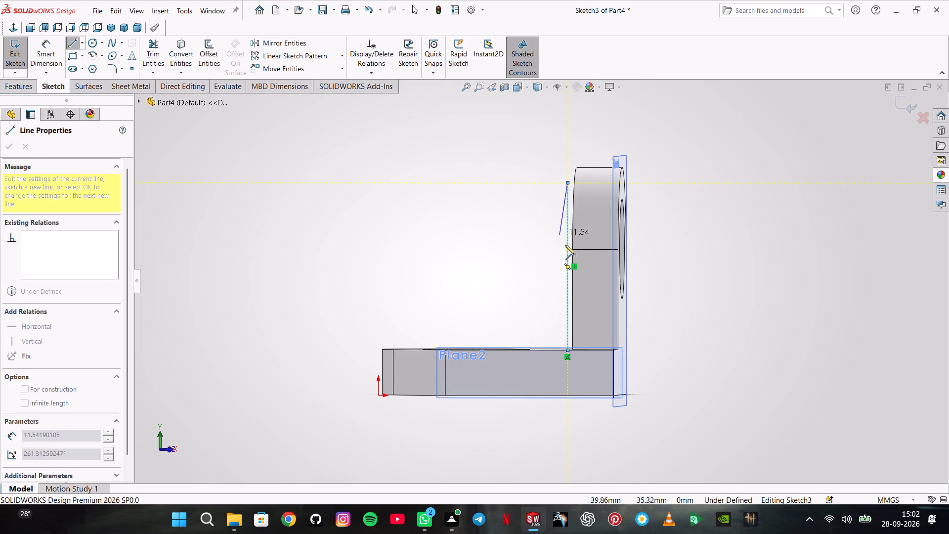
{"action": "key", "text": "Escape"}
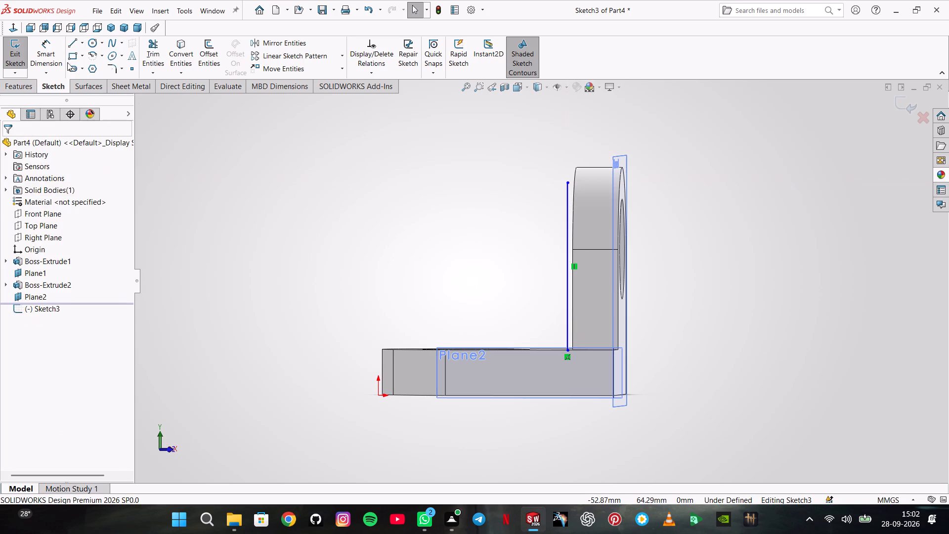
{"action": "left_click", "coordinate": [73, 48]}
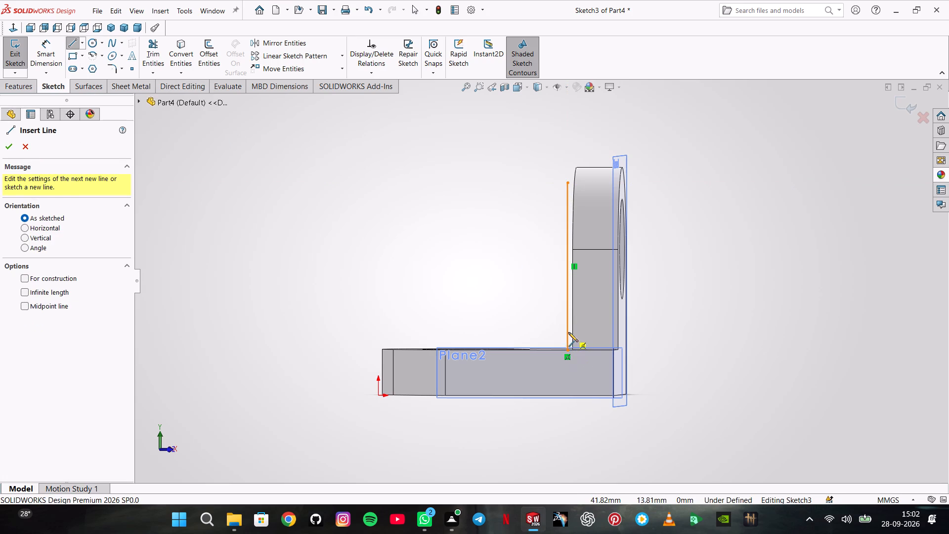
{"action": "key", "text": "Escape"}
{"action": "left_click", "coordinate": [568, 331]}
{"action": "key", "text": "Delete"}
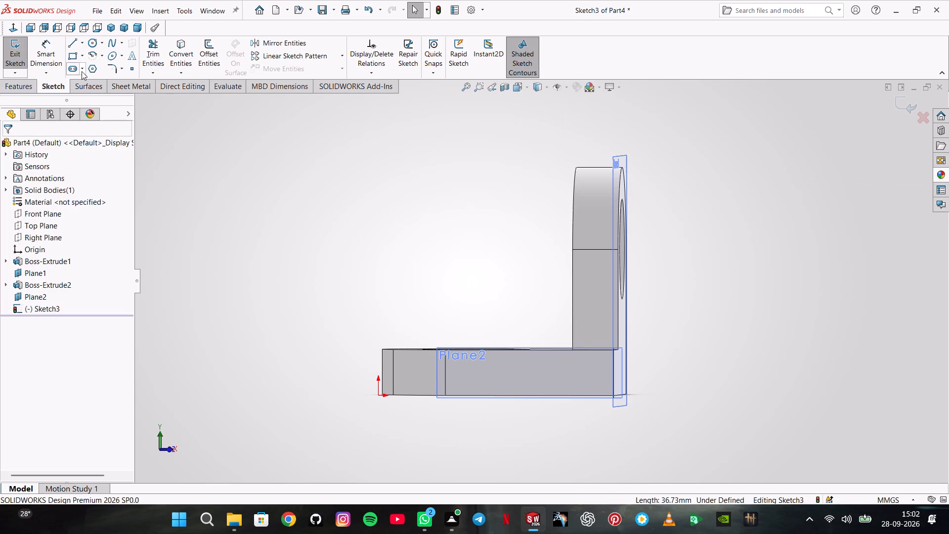
Sketch an open U of two vertical lines joined along the base's bottom edge, about 45 mm high near the lug and 35 mm wide.
{"action": "left_click", "coordinate": [75, 45]}
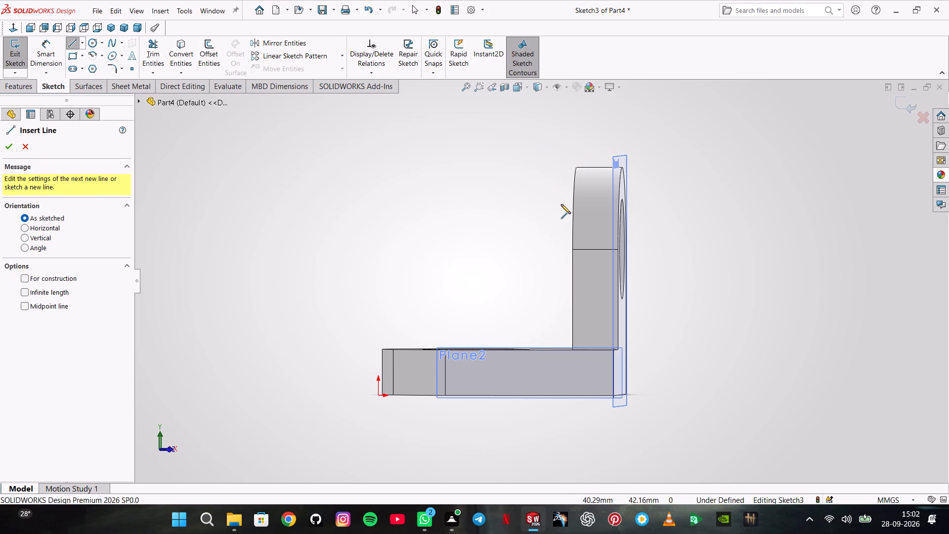
{"action": "left_click", "coordinate": [558, 191]}
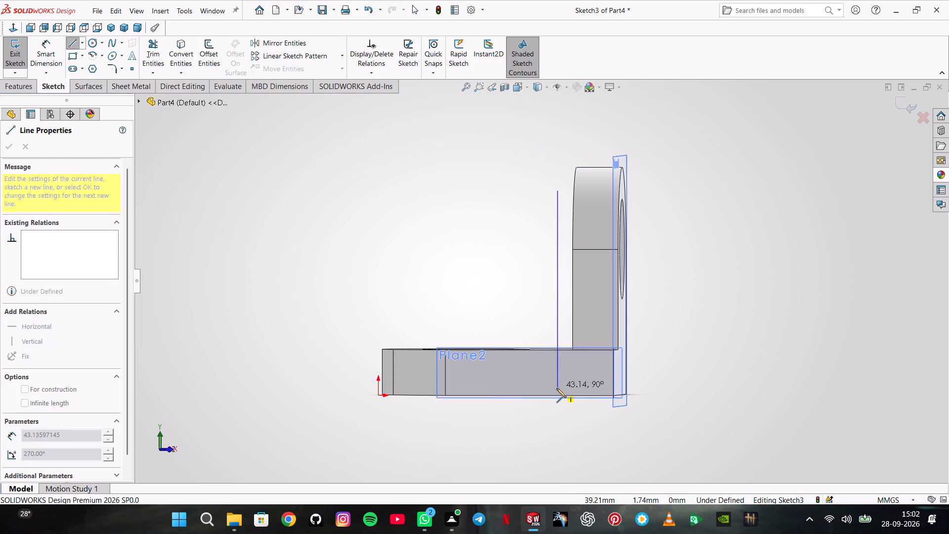
{"action": "left_click", "coordinate": [560, 396]}
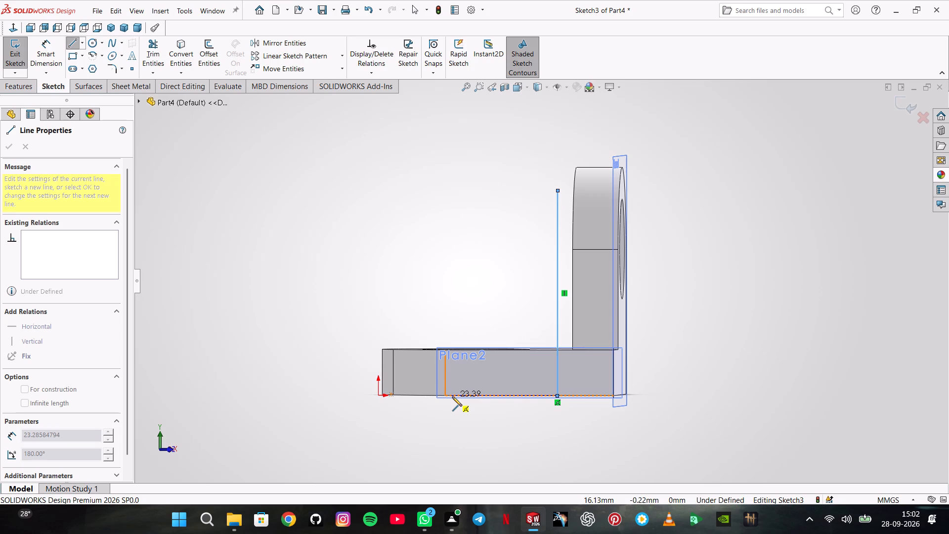
{"action": "middle_click_drag", "start_coordinate": [451, 384], "coordinate": [449, 407]}
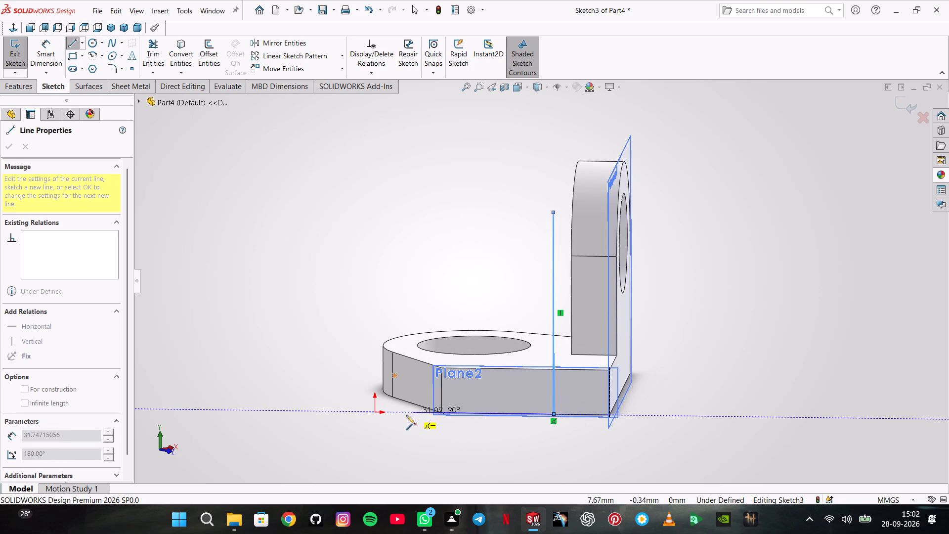
{"action": "left_click", "coordinate": [12, 30]}
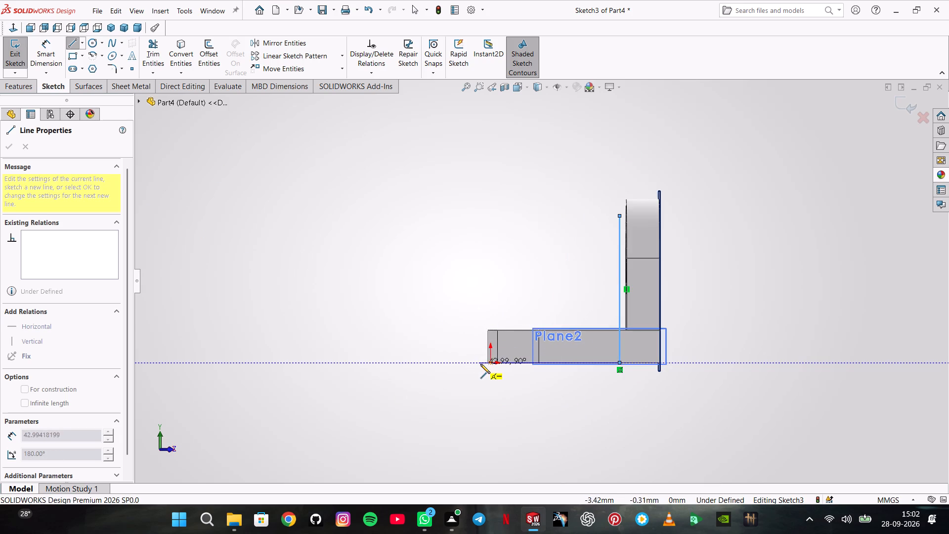
{"action": "left_click", "coordinate": [505, 363]}
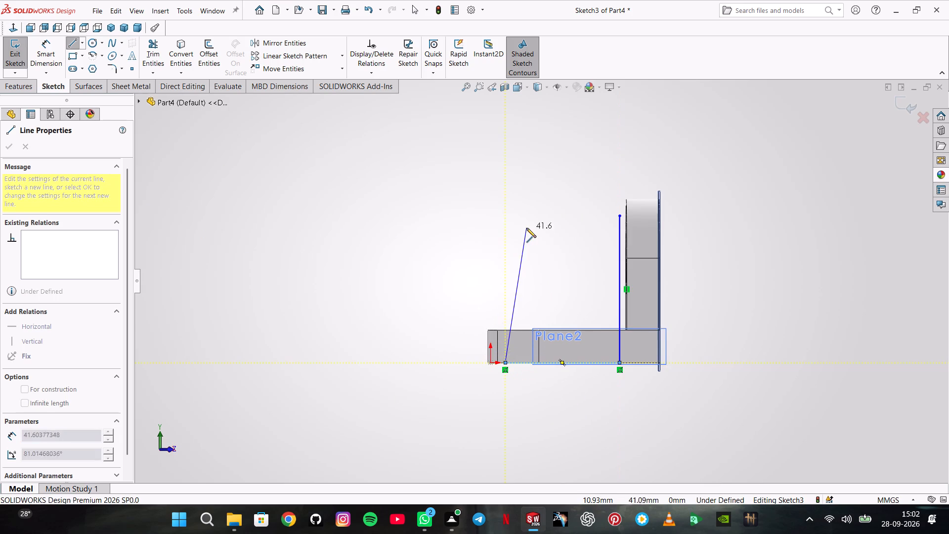
{"action": "left_click", "coordinate": [506, 222]}
{"action": "double_click", "coordinate": [435, 186]}
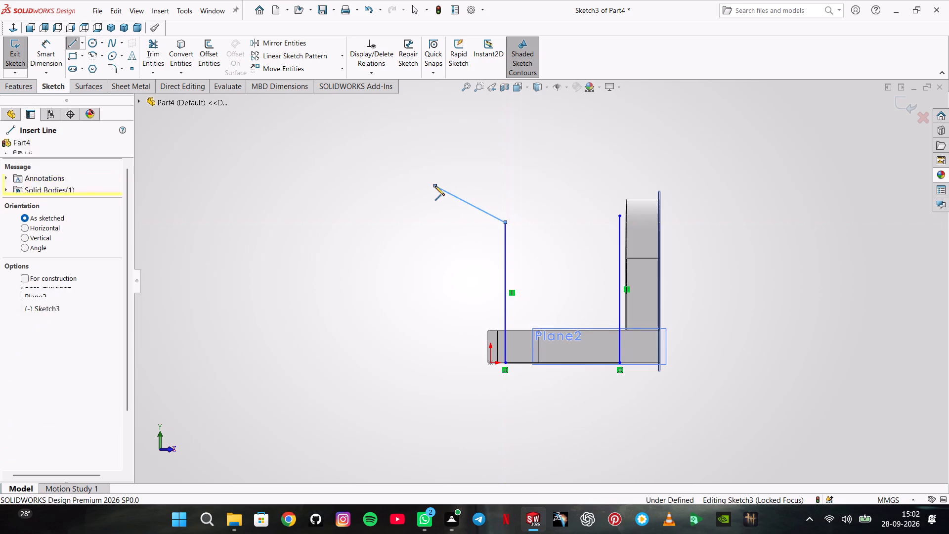
Sketch two concentric circles about 10.5 mm and 21.4 mm in diameter between the tops of the vertical lines.
{"action": "left_click", "coordinate": [88, 45]}
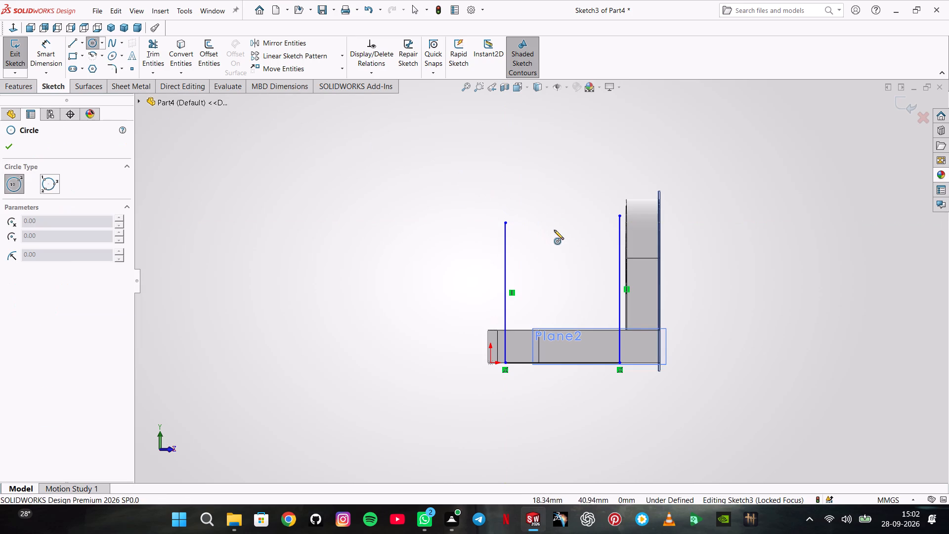
{"action": "left_click", "coordinate": [561, 230]}
{"action": "left_click", "coordinate": [567, 246]}
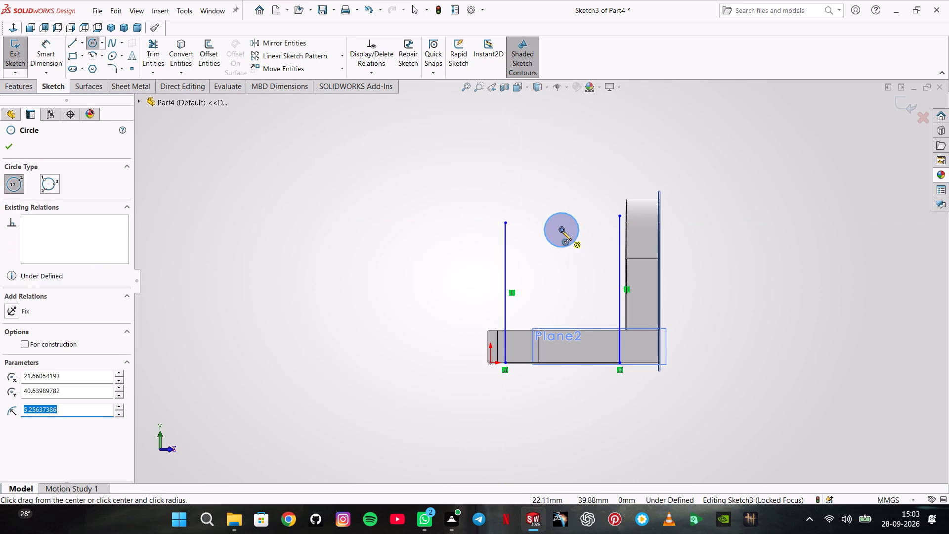
{"action": "left_click", "coordinate": [562, 230]}
{"action": "left_click", "coordinate": [574, 263]}
Dimension the outer circle to 36 mm diameter and the inner circle to 22 mm diameter.
{"action": "left_click", "coordinate": [50, 54]}
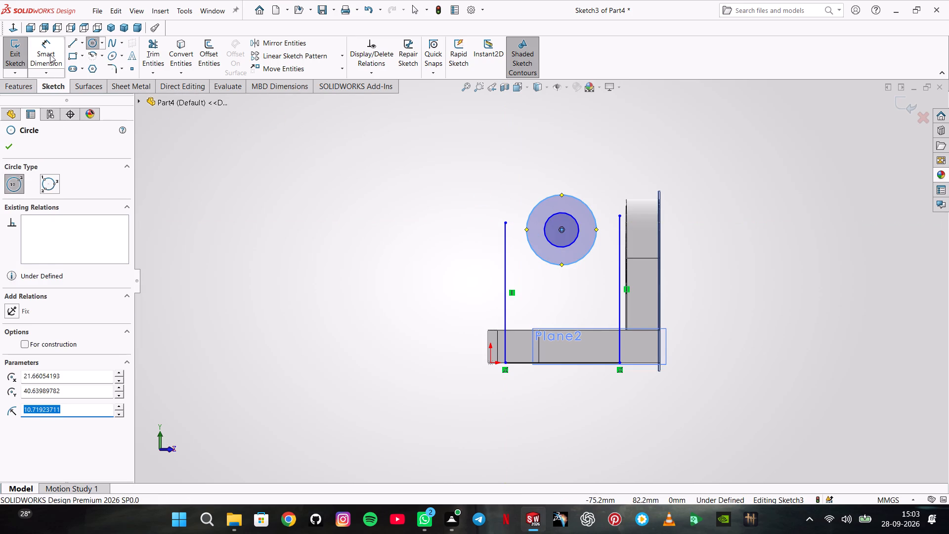
{"action": "left_click", "coordinate": [554, 194]}
{"action": "left_click", "coordinate": [472, 188]}
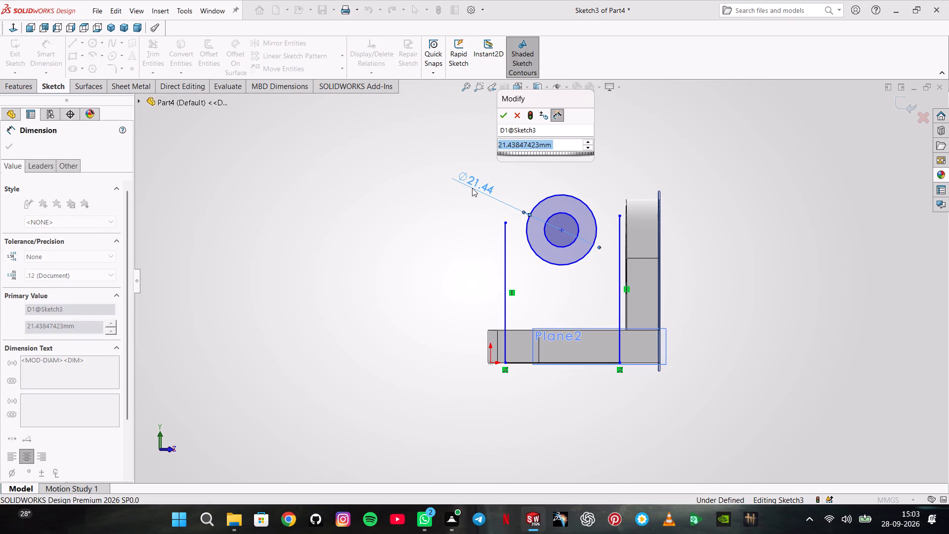
{"action": "type", "text": "36"}
{"action": "key", "text": "Return"}
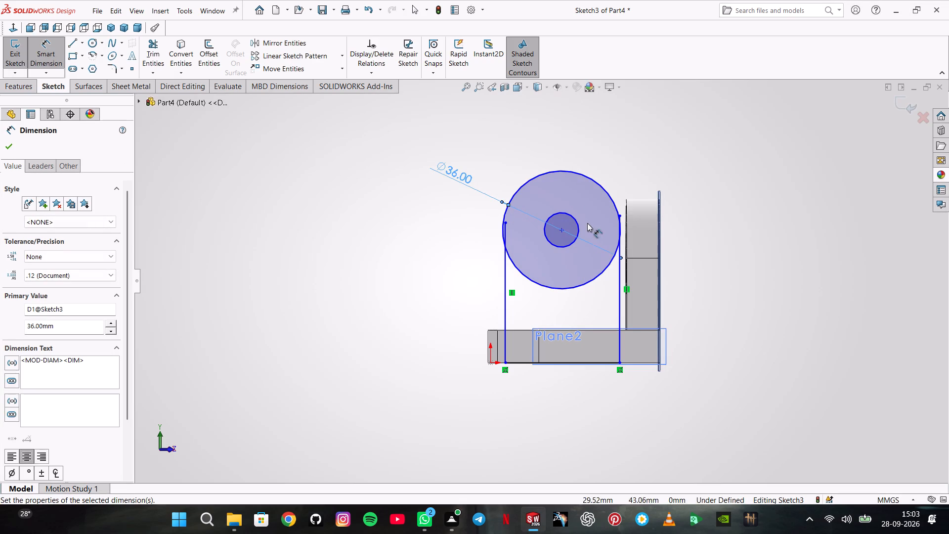
{"action": "left_click", "coordinate": [550, 242]}
{"action": "left_click", "coordinate": [434, 211]}
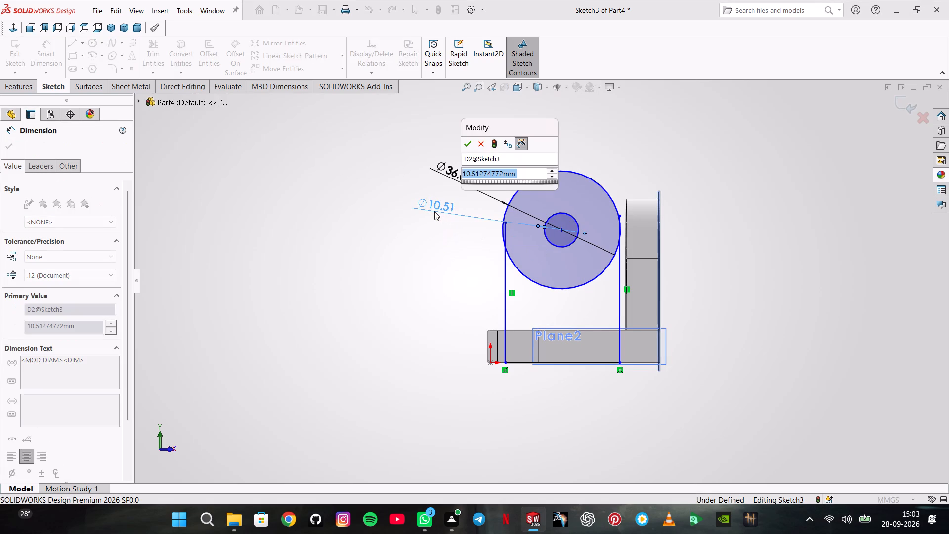
{"action": "type", "text": "22"}
{"action": "key", "text": "Return"}
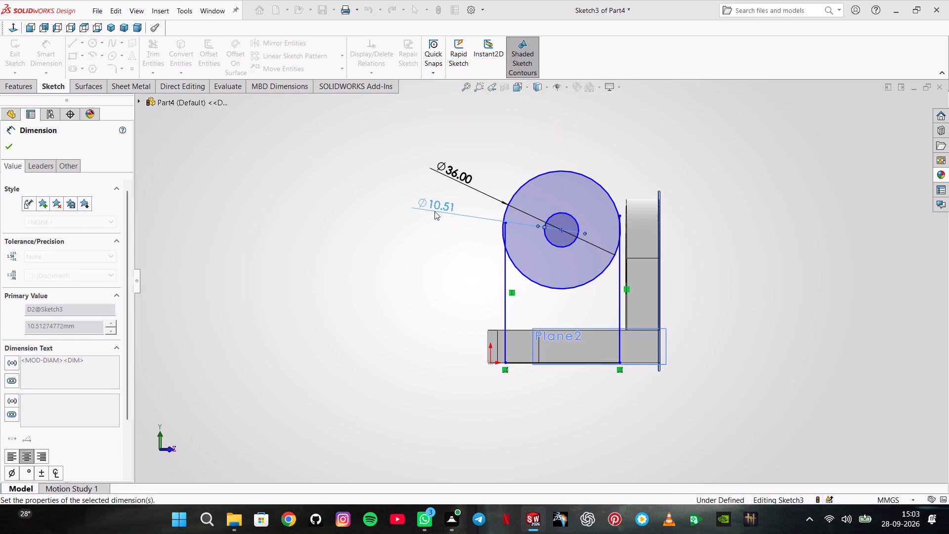
Dimension the circles' centre 32 mm above the horizontal bottom line.
{"action": "left_click", "coordinate": [559, 228]}
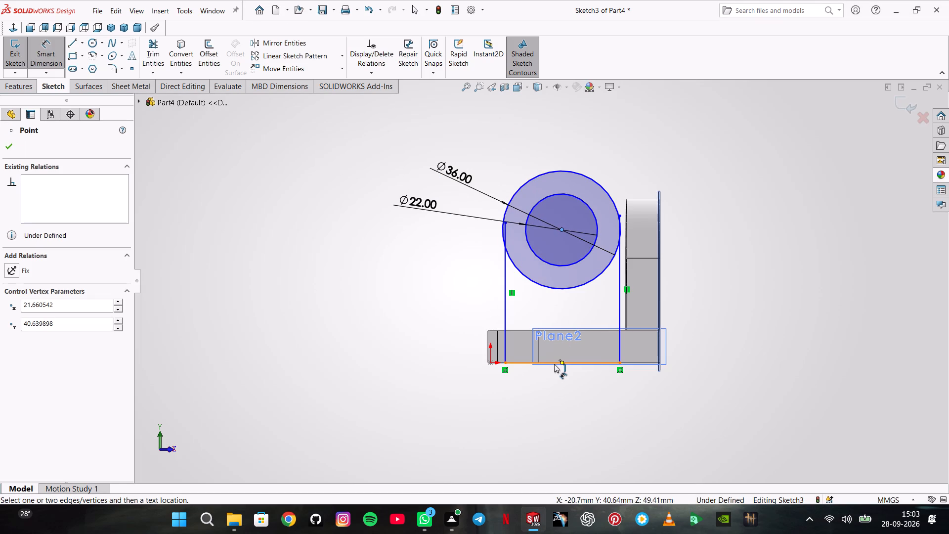
{"action": "left_click", "coordinate": [554, 364]}
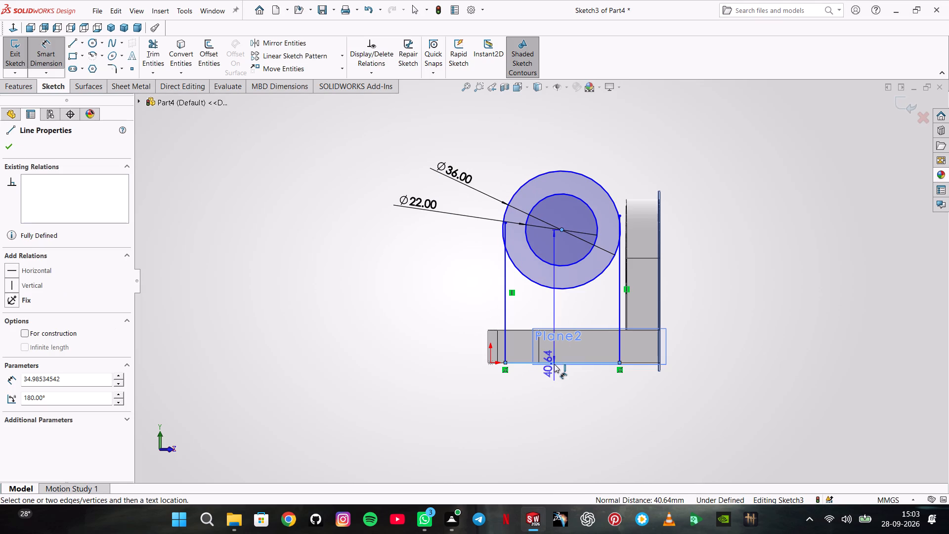
{"action": "left_click", "coordinate": [429, 297]}
{"action": "type", "text": "32"}
{"action": "key", "text": "Return"}
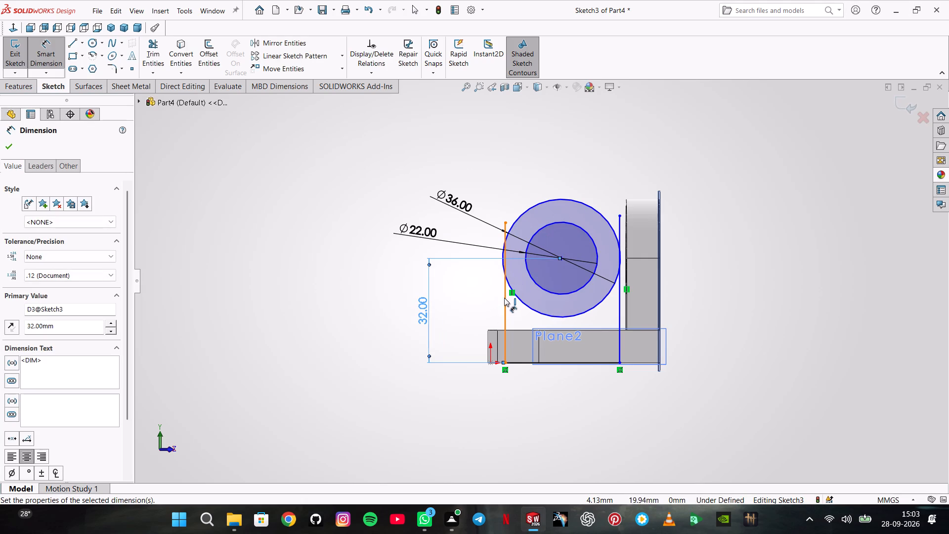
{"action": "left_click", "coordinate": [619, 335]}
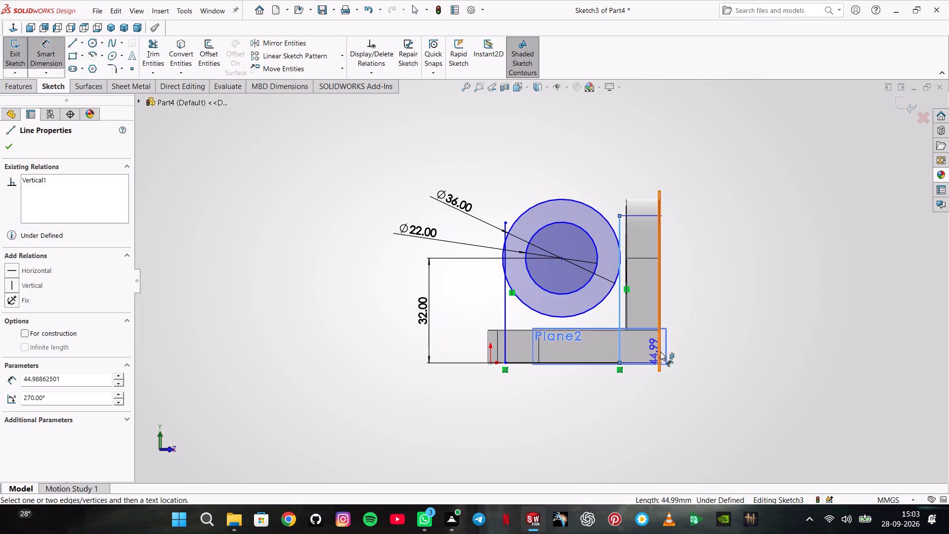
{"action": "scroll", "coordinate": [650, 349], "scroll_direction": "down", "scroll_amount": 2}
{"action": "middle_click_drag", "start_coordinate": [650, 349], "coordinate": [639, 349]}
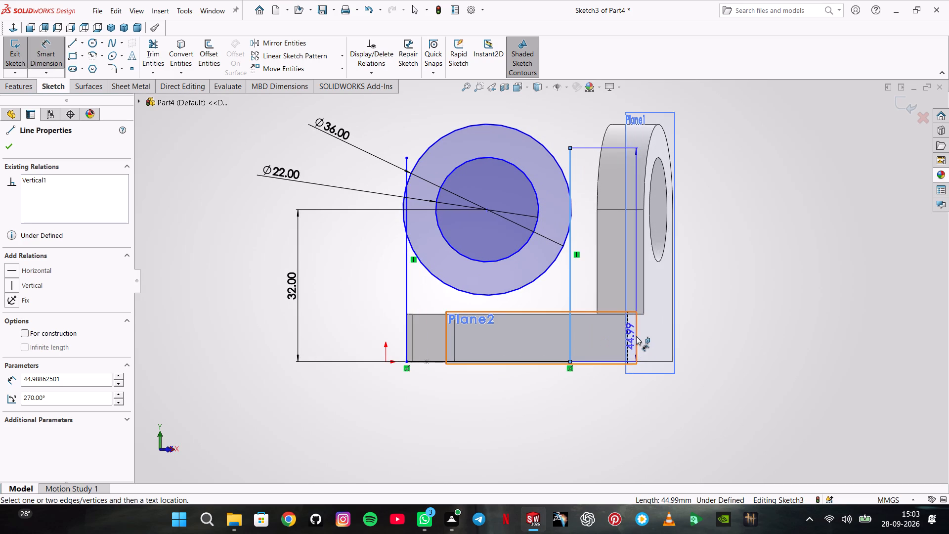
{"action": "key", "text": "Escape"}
Hide Plane1 so the sketch and the existing lug are unobstructed.
{"action": "right_click", "coordinate": [666, 120]}
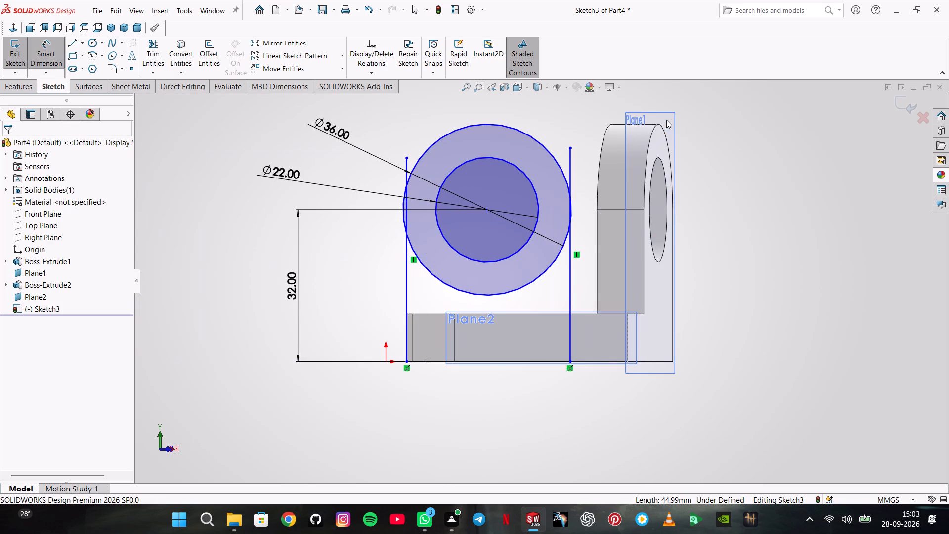
{"action": "key", "text": "Escape"}
{"action": "key", "text": "Escape"}
{"action": "right_click", "coordinate": [669, 121]}
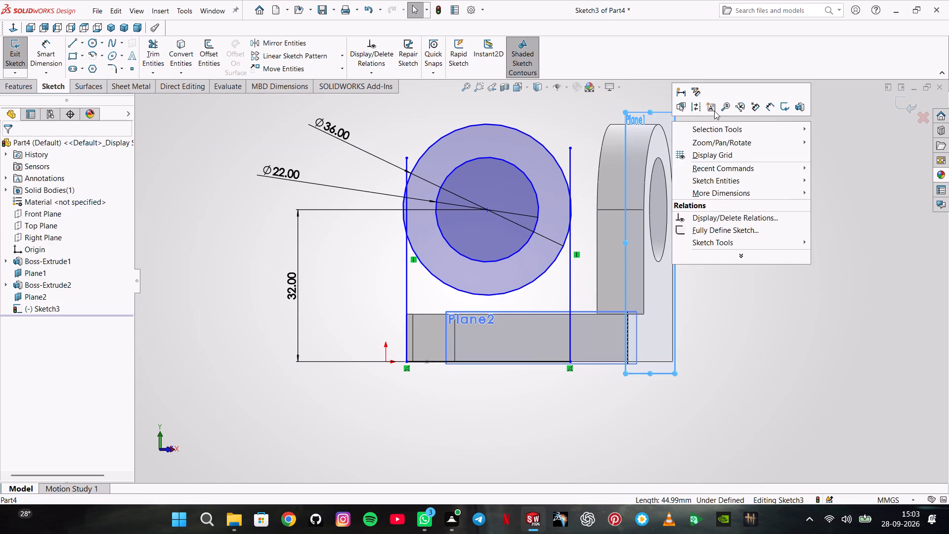
{"action": "key", "text": "Escape"}
{"action": "key", "text": "Escape"}
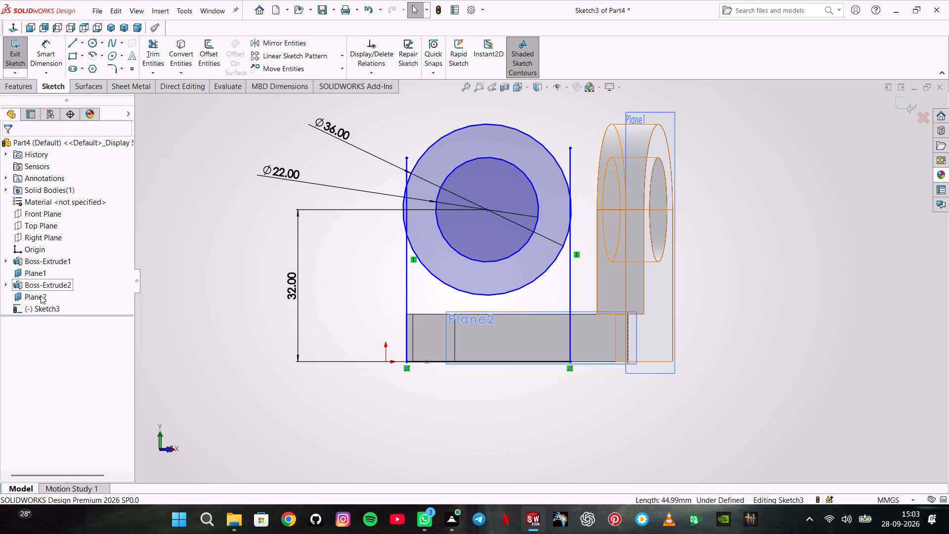
{"action": "right_click", "coordinate": [40, 269]}
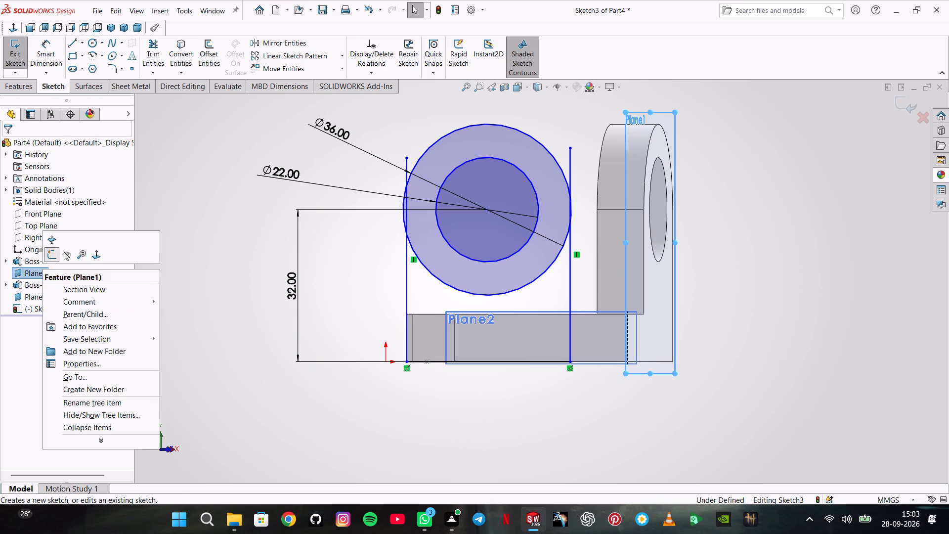
{"action": "left_click", "coordinate": [64, 252]}
Dimension the vertical line nearer the existing lug 20 mm from the base's end edge, and space the two vertical lines 36 mm apart.
{"action": "left_click", "coordinate": [36, 46]}
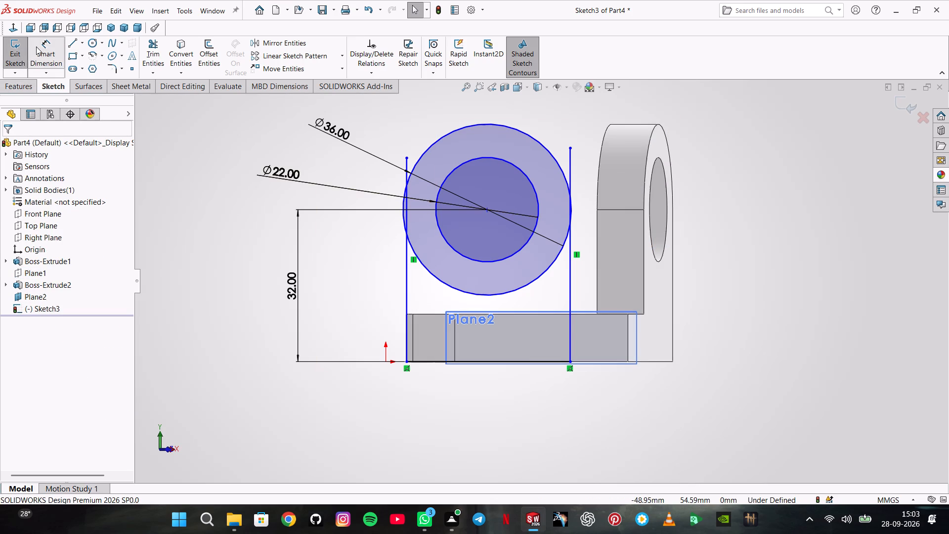
{"action": "left_click", "coordinate": [573, 272]}
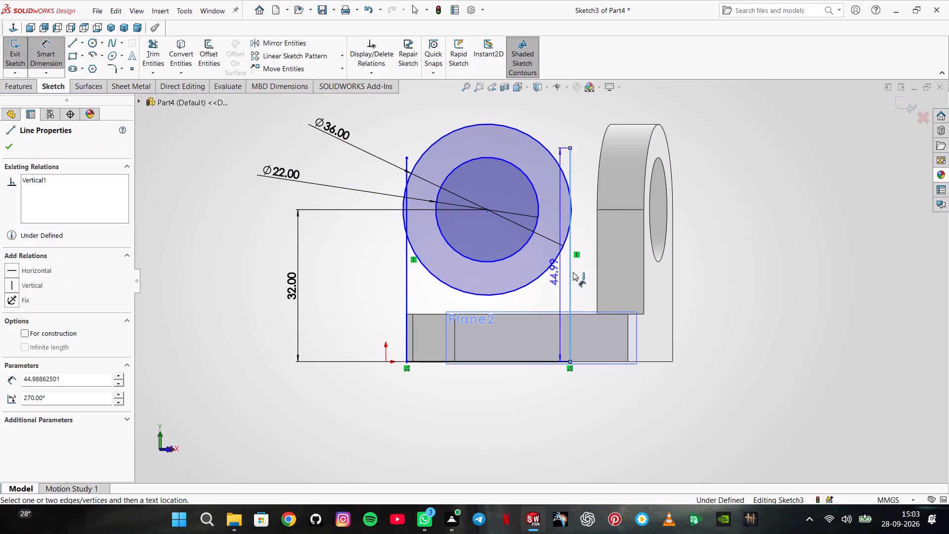
{"action": "left_click", "coordinate": [629, 329]}
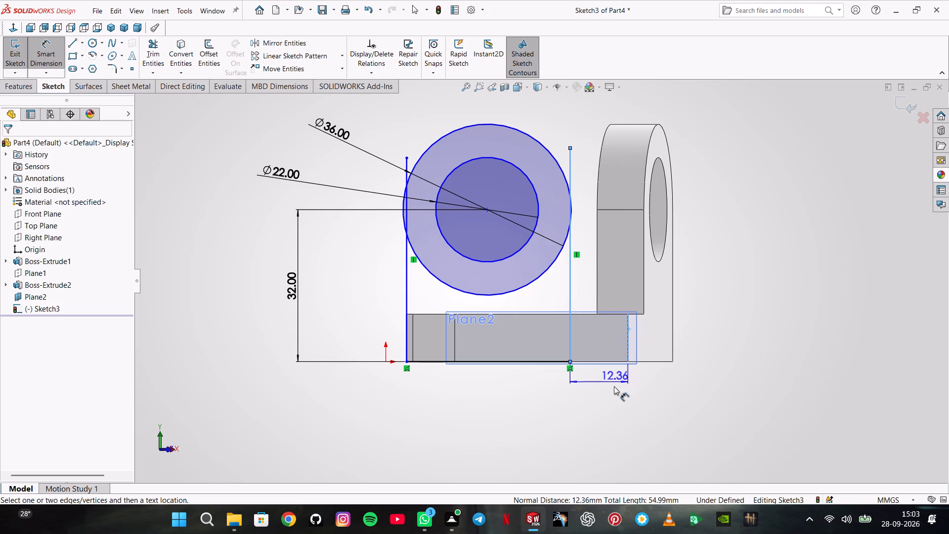
{"action": "left_click", "coordinate": [612, 393]}
{"action": "type", "text": "20"}
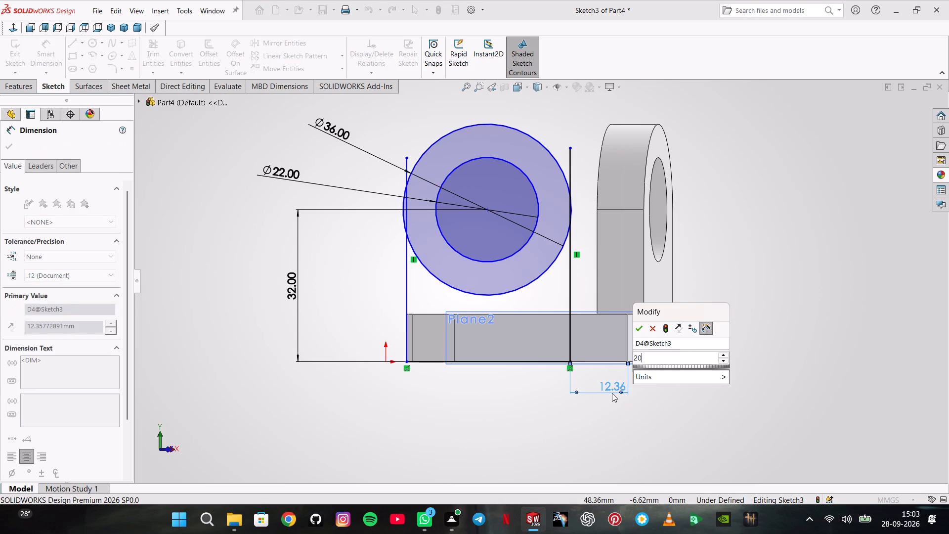
{"action": "key", "text": "Return"}
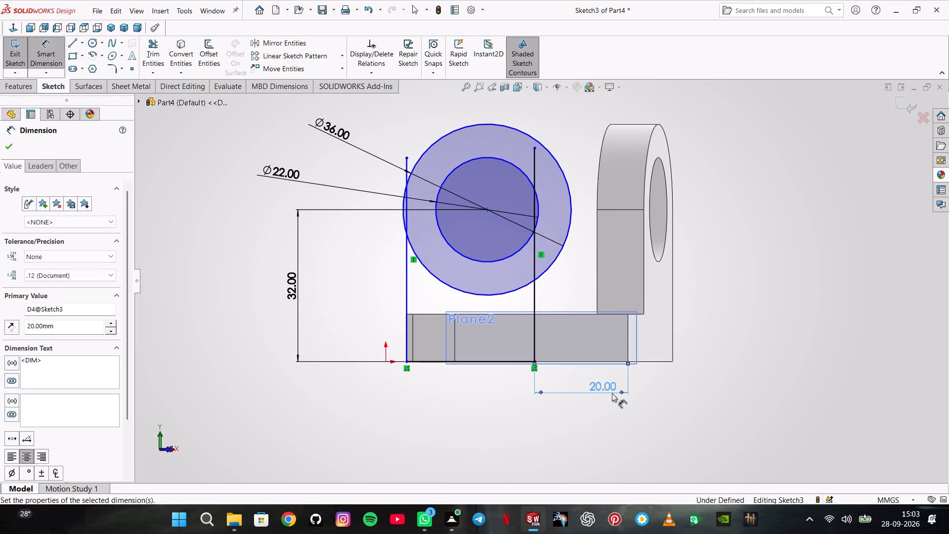
{"action": "left_click", "coordinate": [533, 304]}
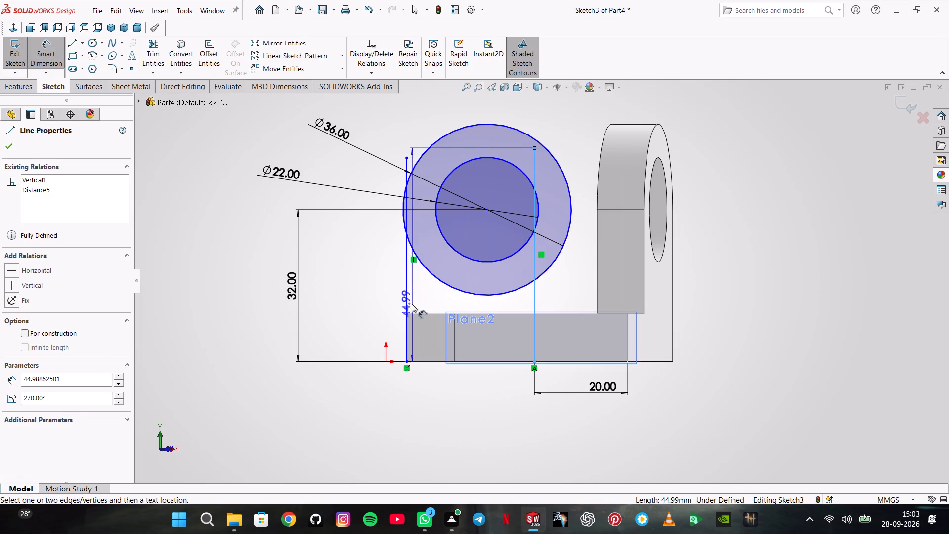
{"action": "left_click", "coordinate": [404, 302]}
{"action": "left_click", "coordinate": [439, 405]}
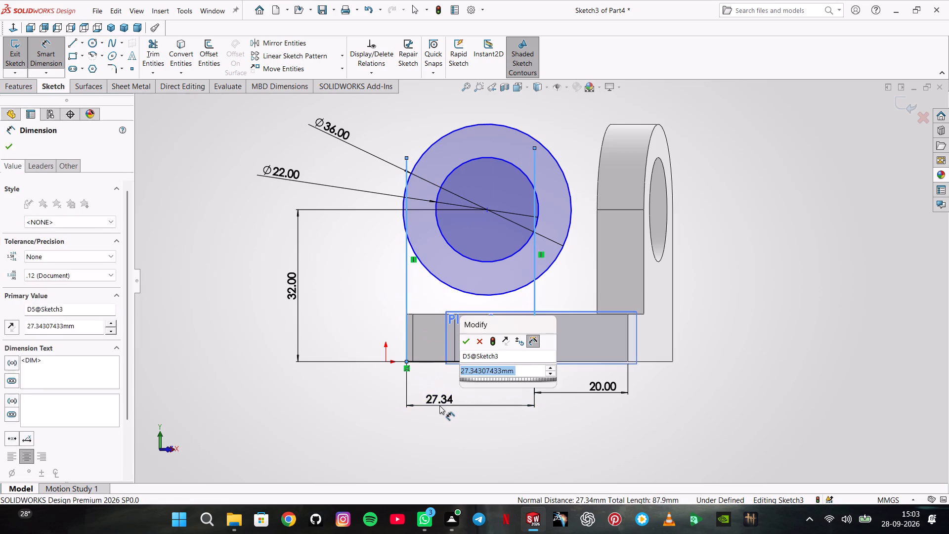
{"action": "type", "text": "36"}
{"action": "key", "text": "Return"}
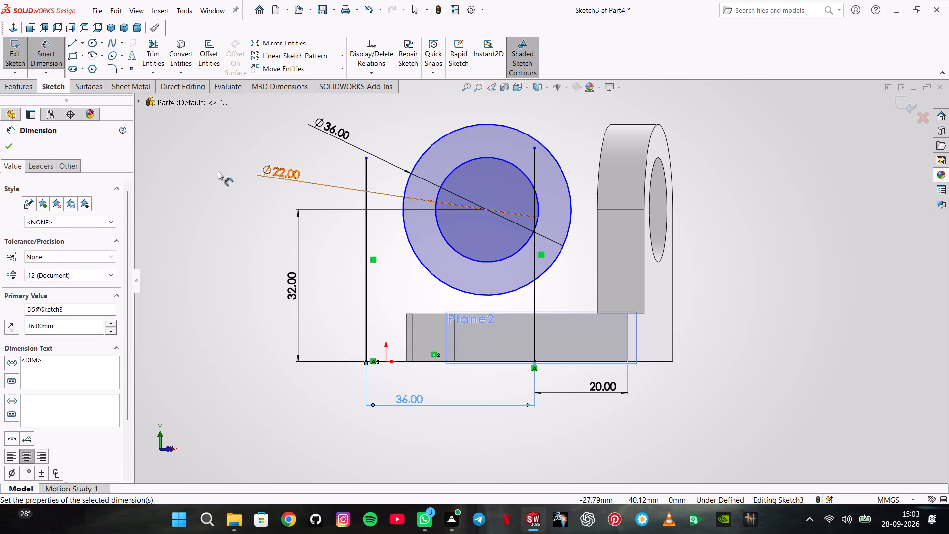
Dimension the circles' centre 18 mm horizontally from the vertical line farther from the existing lug.
{"action": "left_click", "coordinate": [486, 210]}
{"action": "left_click", "coordinate": [366, 315]}
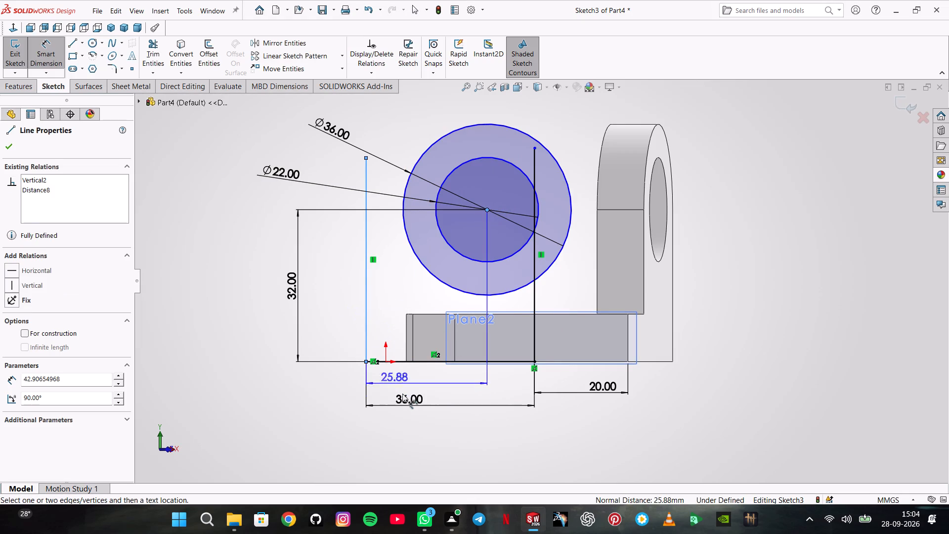
{"action": "left_click", "coordinate": [413, 385]}
{"action": "type", "text": "36/2"}
{"action": "key", "text": "Return"}
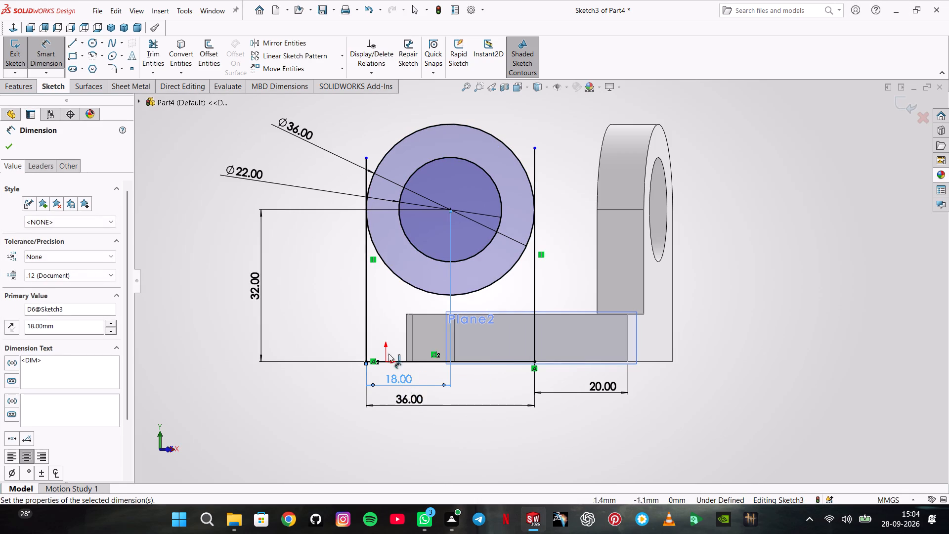
Trim the vertical line ends above the circle's centre and the lower half of the 36 mm circle to leave a round-topped lug profile.
{"action": "left_click", "coordinate": [148, 50]}
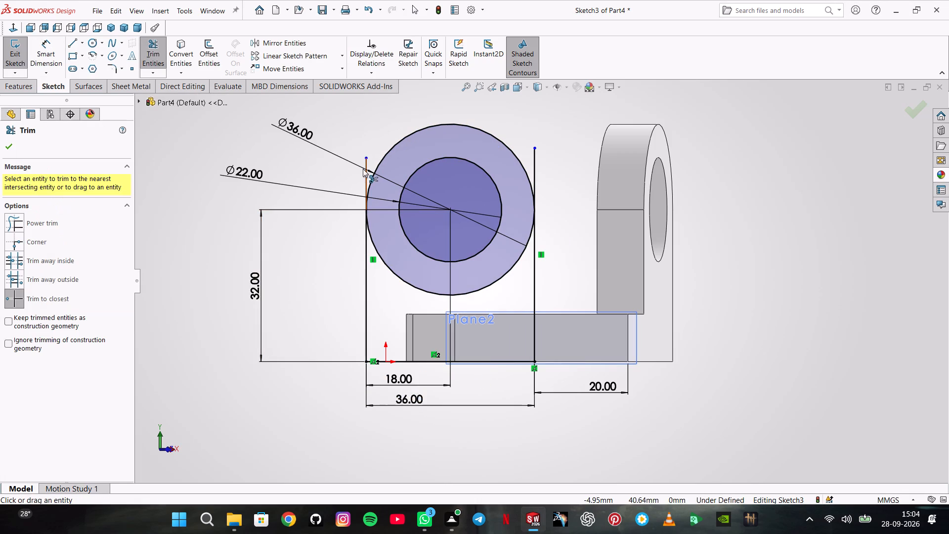
{"action": "left_click", "coordinate": [365, 172]}
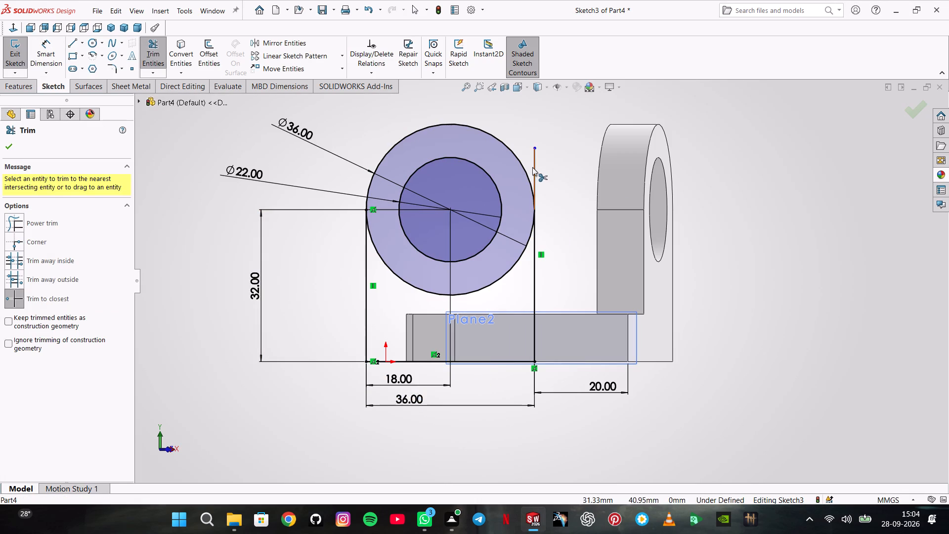
{"action": "left_click", "coordinate": [533, 167]}
{"action": "left_click", "coordinate": [524, 248]}
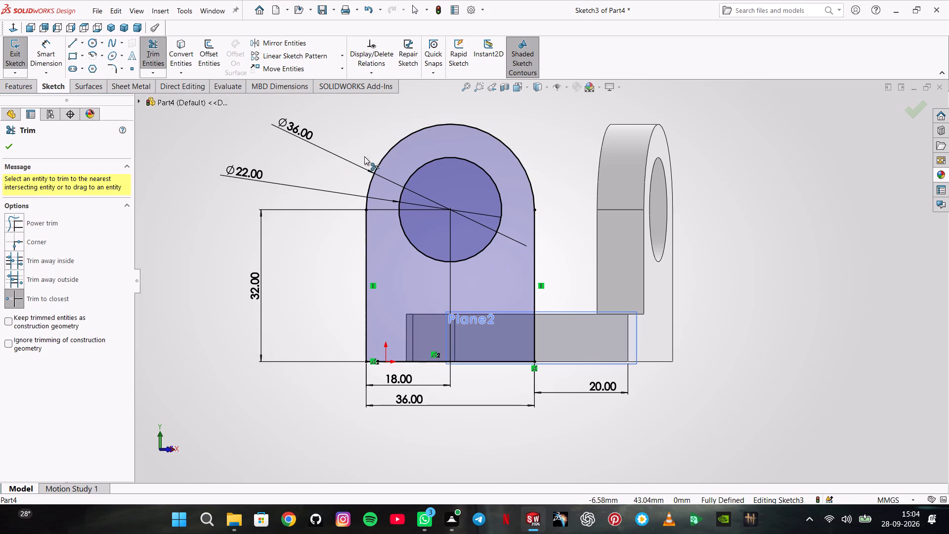
{"action": "left_click", "coordinate": [6, 145]}
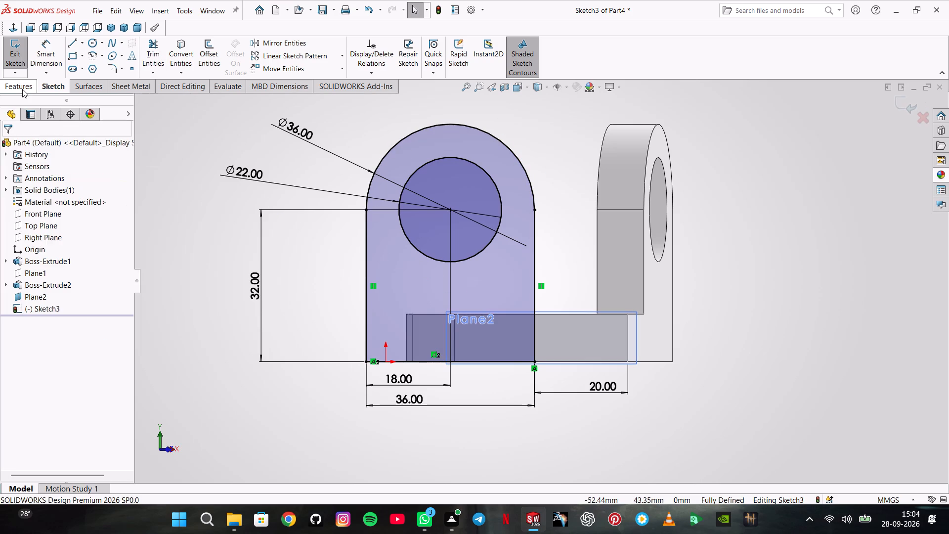
Extrude the lug profile as a 10 mm blind boss in the reversed direction, over the base, with the result merged.
{"action": "left_click", "coordinate": [22, 89]}
{"action": "left_click", "coordinate": [43, 61]}
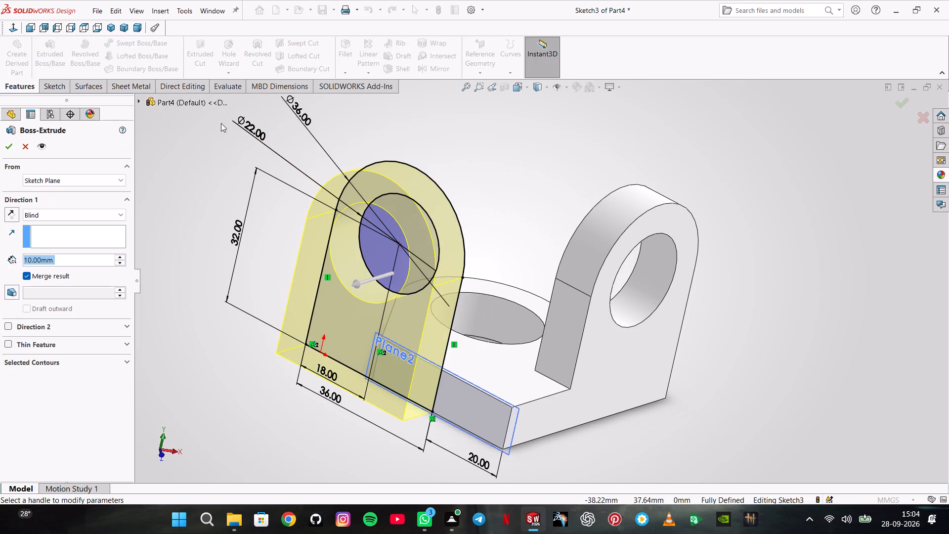
{"action": "left_click", "coordinate": [13, 210]}
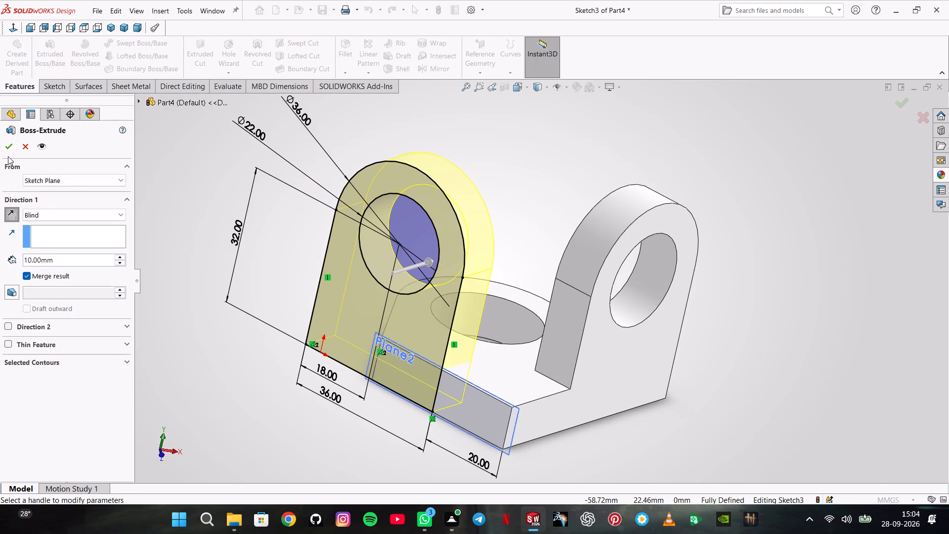
{"action": "left_click", "coordinate": [7, 149]}
{"action": "left_click", "coordinate": [571, 135]}
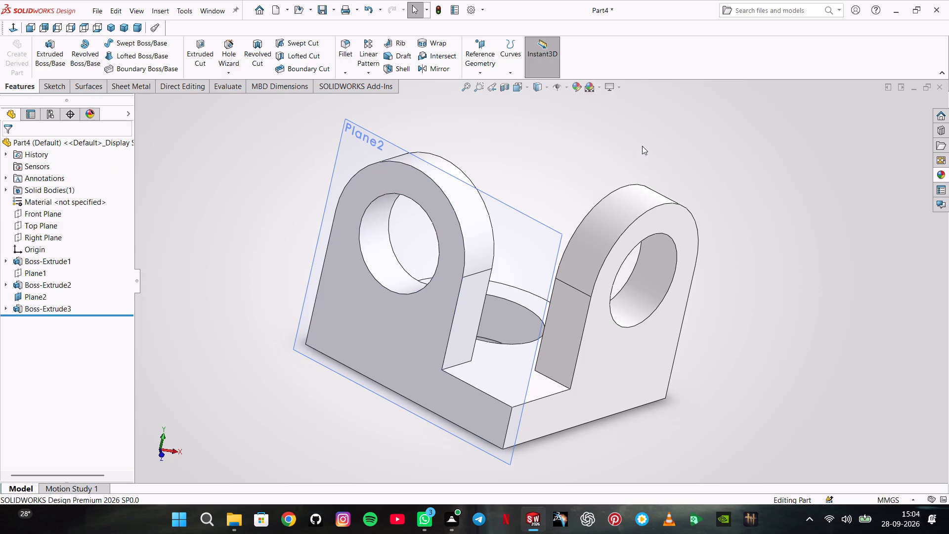
Hide Plane2 around the new lug.
{"action": "middle_click", "coordinate": [642, 146]}
{"action": "left_click_drag", "start_coordinate": [624, 144], "coordinate": [612, 159]}
{"action": "right_click", "coordinate": [489, 235]}
{"action": "left_click_drag", "start_coordinate": [560, 135], "coordinate": [554, 145]}
{"action": "right_click", "coordinate": [511, 220]}
{"action": "left_click", "coordinate": [552, 209]}
{"action": "left_click", "coordinate": [561, 172]}
Inspect the part with both lugs from several angles and from the top.
{"action": "middle_click_drag", "start_coordinate": [560, 210], "coordinate": [559, 226]}
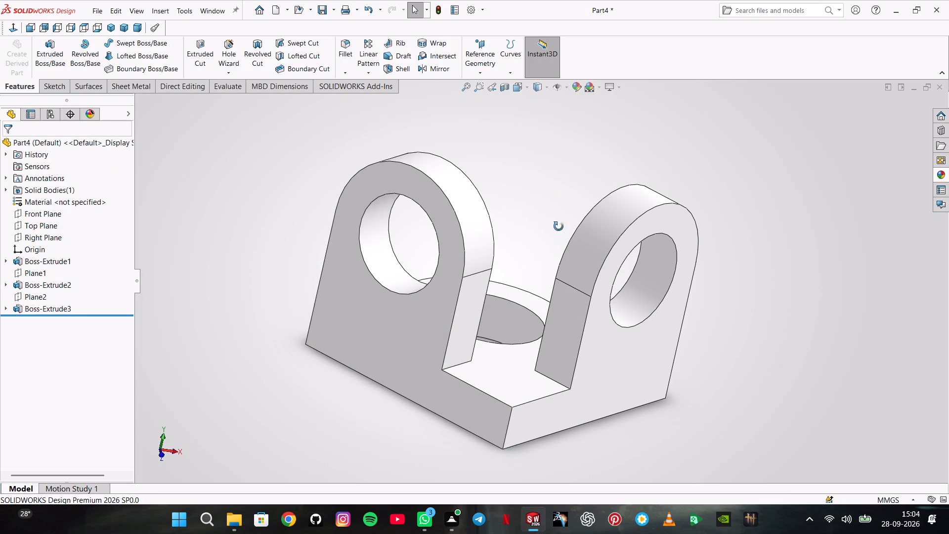
{"action": "middle_click_drag", "start_coordinate": [559, 226], "coordinate": [480, 412]}
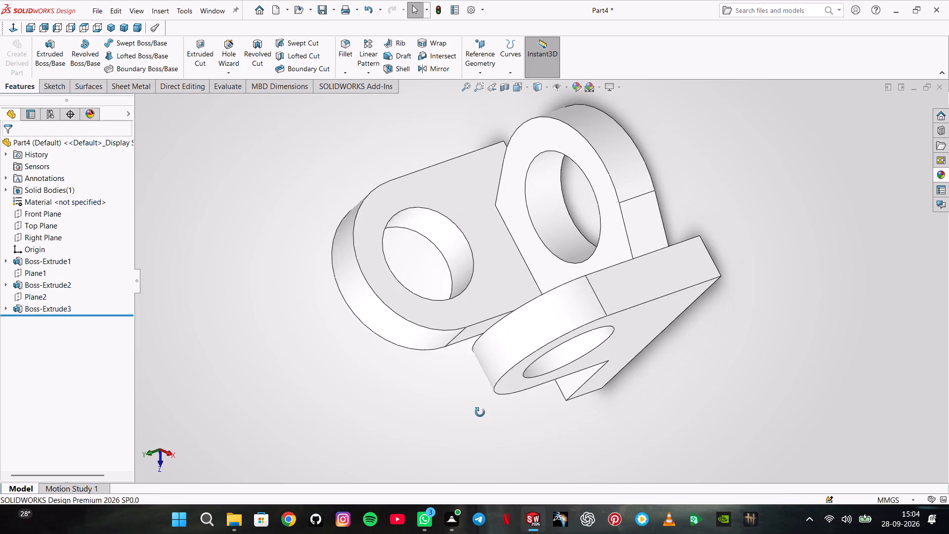
{"action": "middle_click_drag", "start_coordinate": [480, 412], "coordinate": [525, 329]}
{"action": "scroll", "coordinate": [524, 326], "scroll_direction": "up", "scroll_amount": 1}
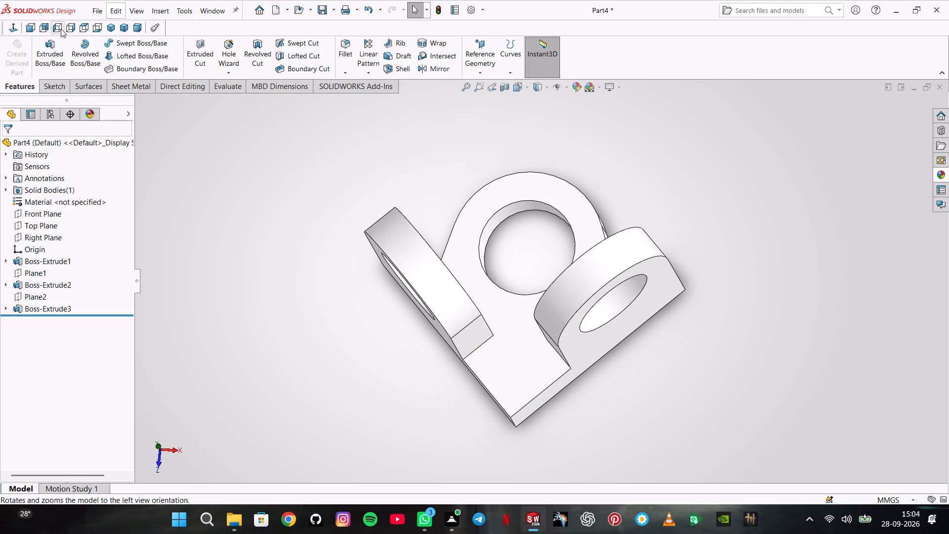
{"action": "left_click", "coordinate": [79, 27]}
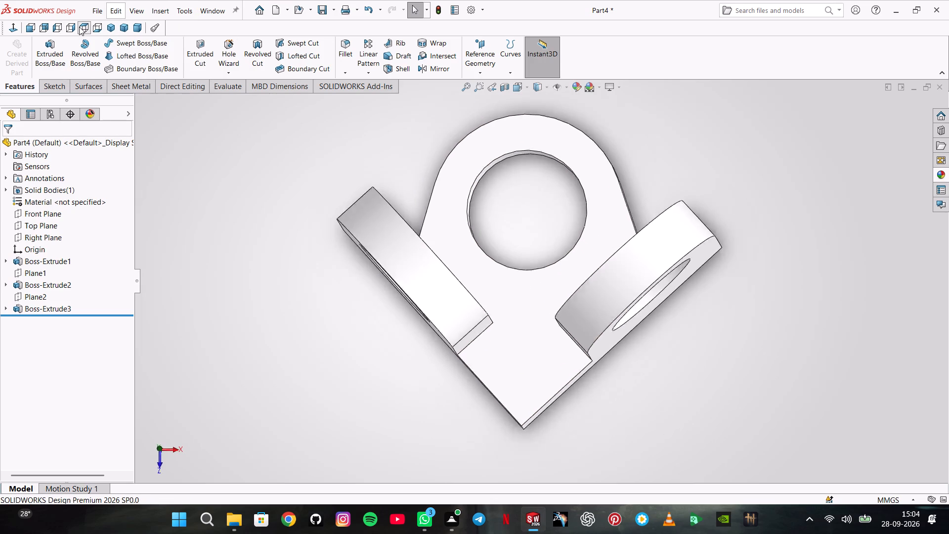
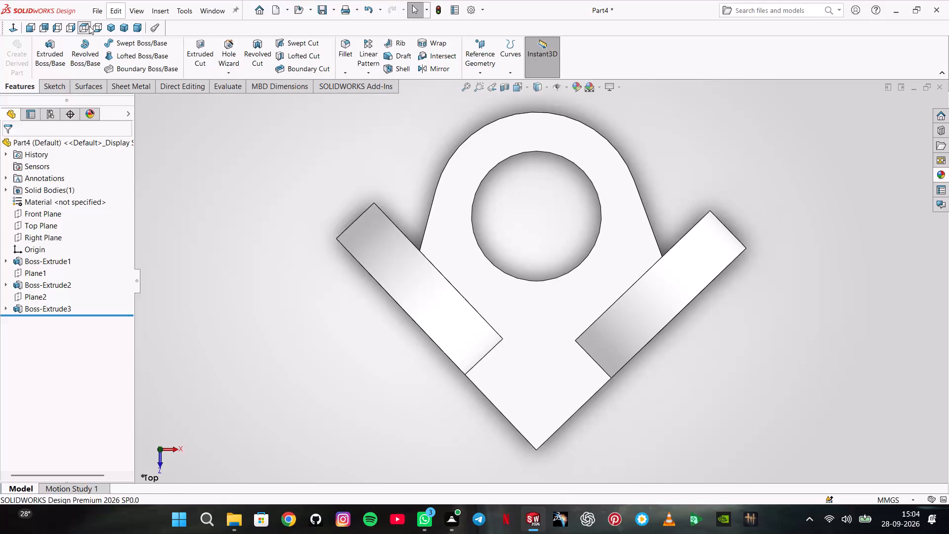
Apply the light grey colour from the standard swatches to the whole part.
{"action": "left_click", "coordinate": [108, 25]}
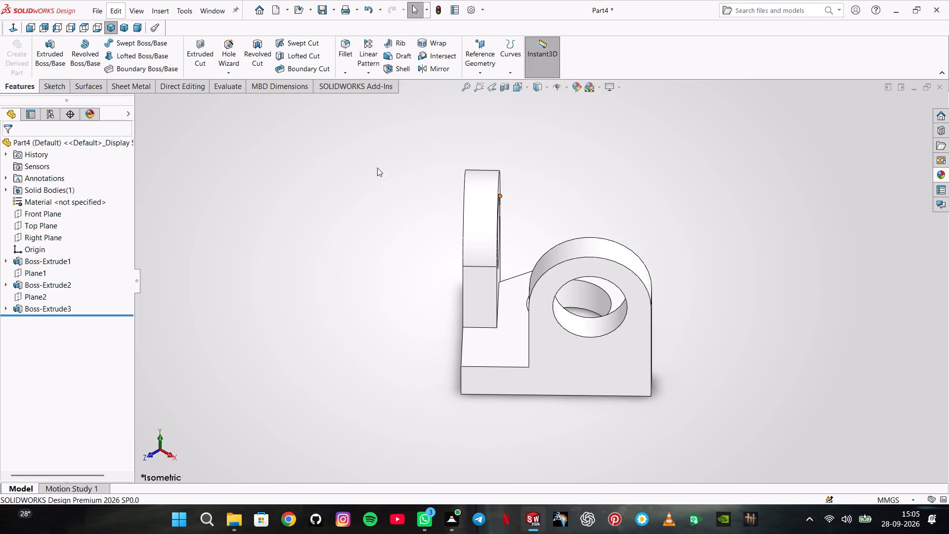
{"action": "left_click", "coordinate": [579, 86]}
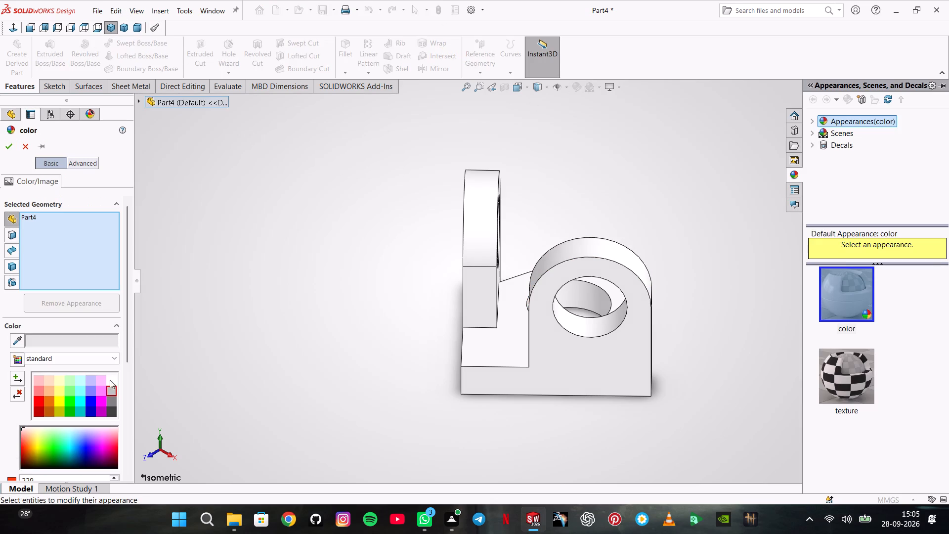
{"action": "left_click", "coordinate": [109, 391]}
{"action": "left_click", "coordinate": [5, 151]}
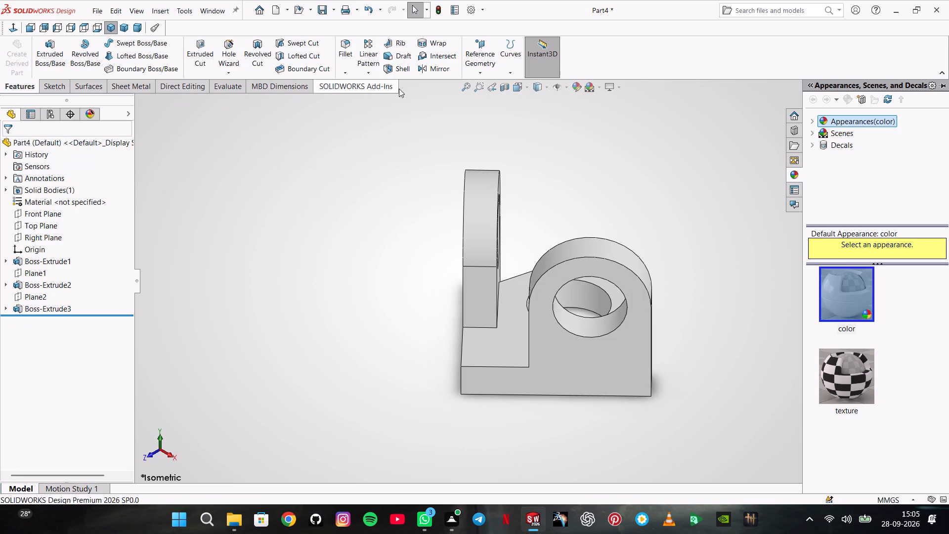
Apply a different preset scene that lights the grey part darker.
{"action": "left_click", "coordinate": [602, 86]}
{"action": "left_click", "coordinate": [601, 121]}
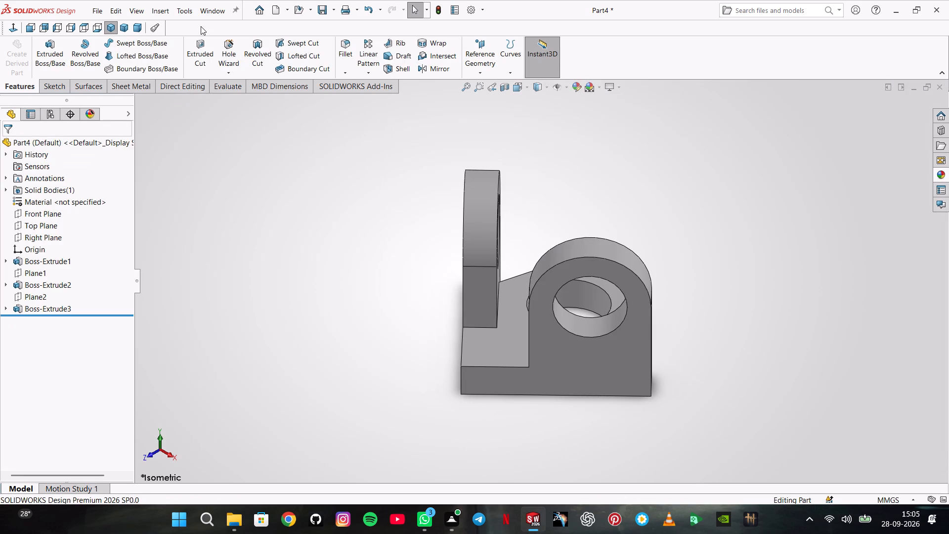
Save the part as Part10.SLDPRT in the Practice Problems 1 SLDPRT folder.
{"action": "left_click", "coordinate": [326, 5]}
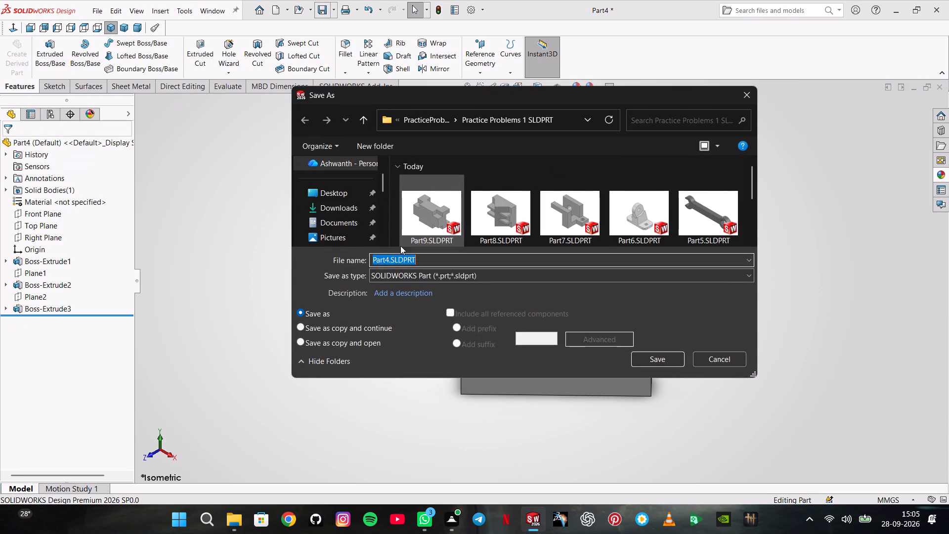
{"action": "left_click", "coordinate": [389, 262]}
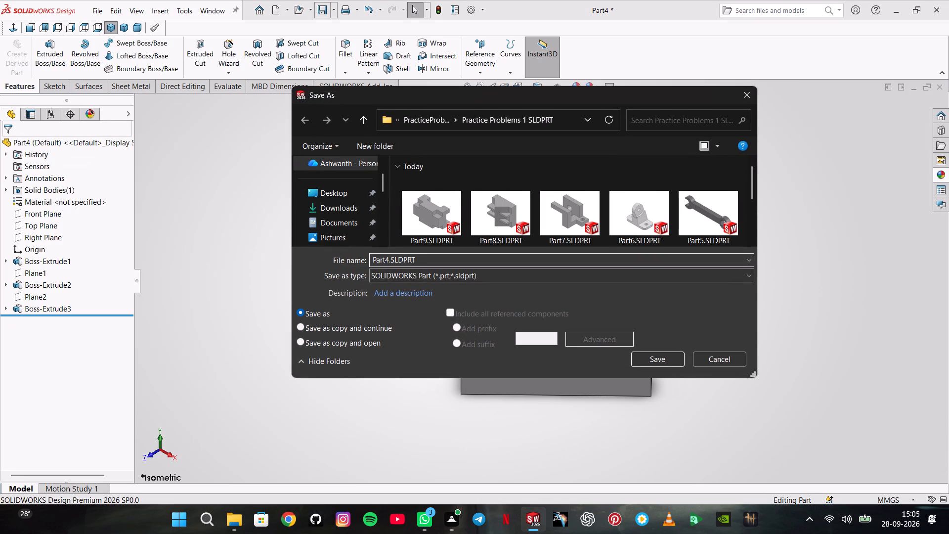
{"action": "key", "text": "BackSpace"}
{"action": "type", "text": "10"}
{"action": "key", "text": "Return"}
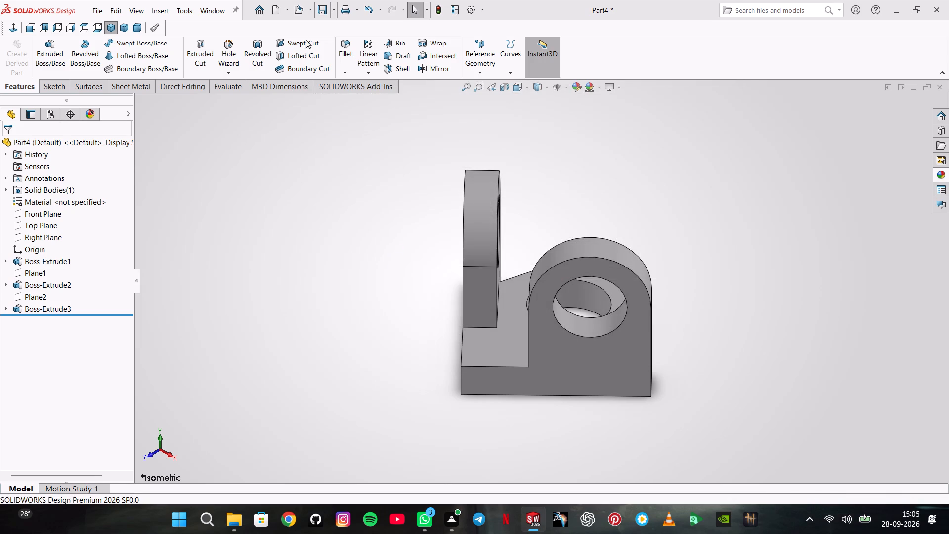
Save the part also as an Adobe PDF named Part10.pdf in the same folder.
{"action": "left_click", "coordinate": [333, 6]}
{"action": "left_click", "coordinate": [341, 37]}
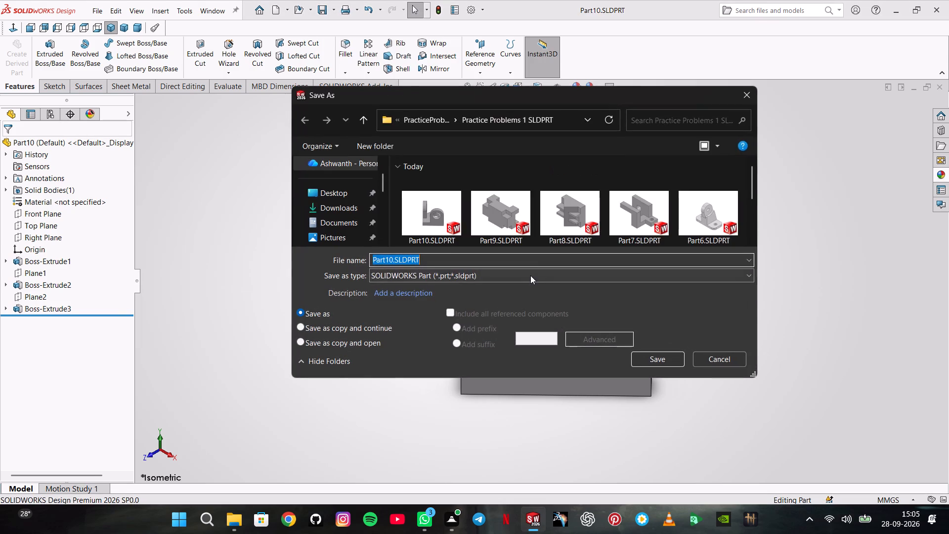
{"action": "left_click", "coordinate": [530, 275]}
{"action": "left_click", "coordinate": [485, 97]}
{"action": "left_click", "coordinate": [650, 384]}
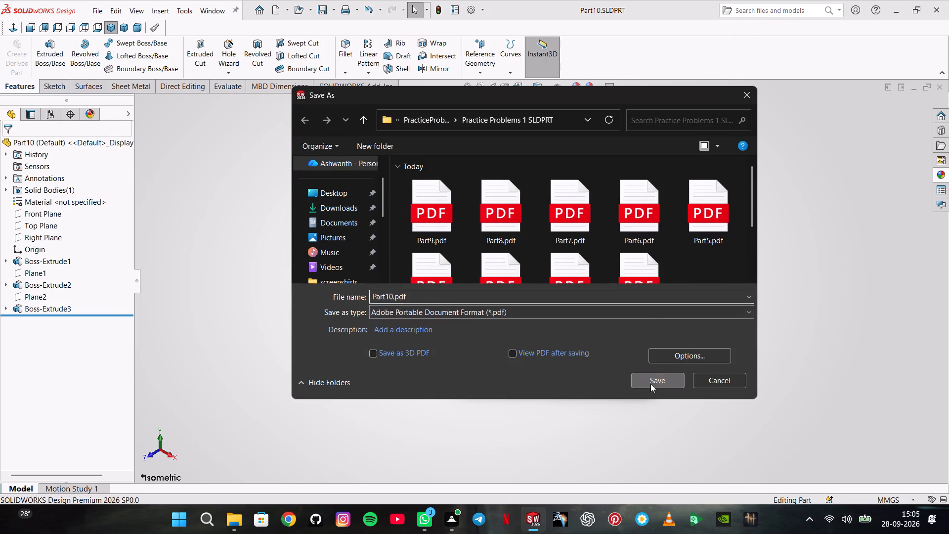